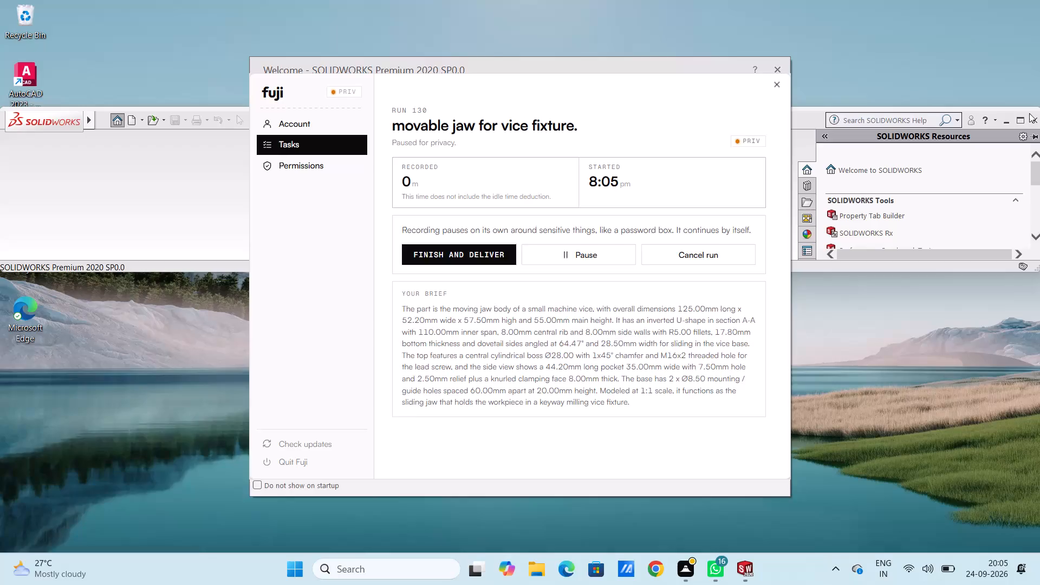
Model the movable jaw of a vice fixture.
Bring the SOLIDWORKS window to the front and enlarge it to fill the screen.
left_click_drag(1029, 117, 1028, 118)
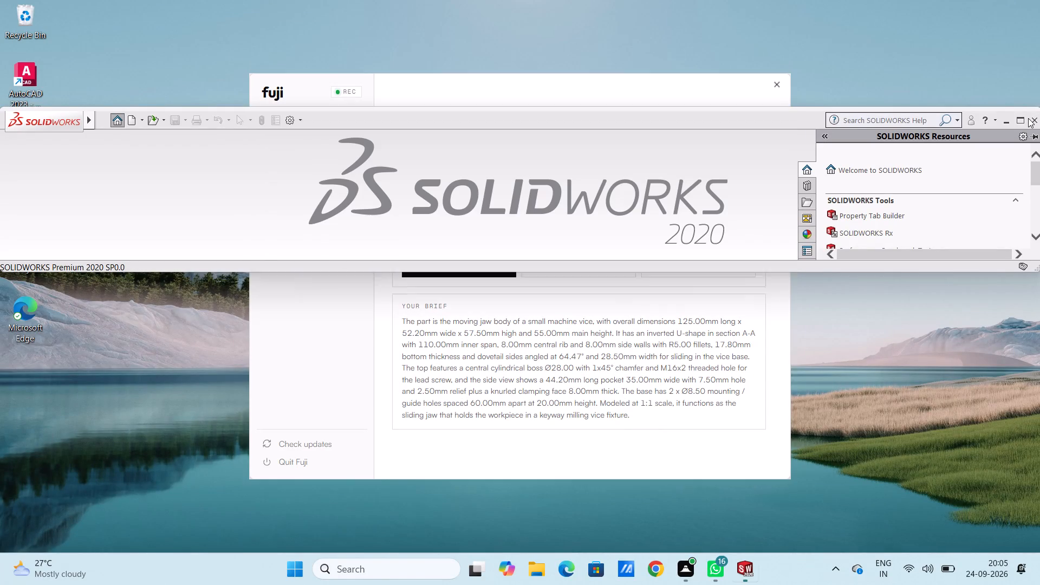
left_click_drag(1028, 118, 1024, 80)
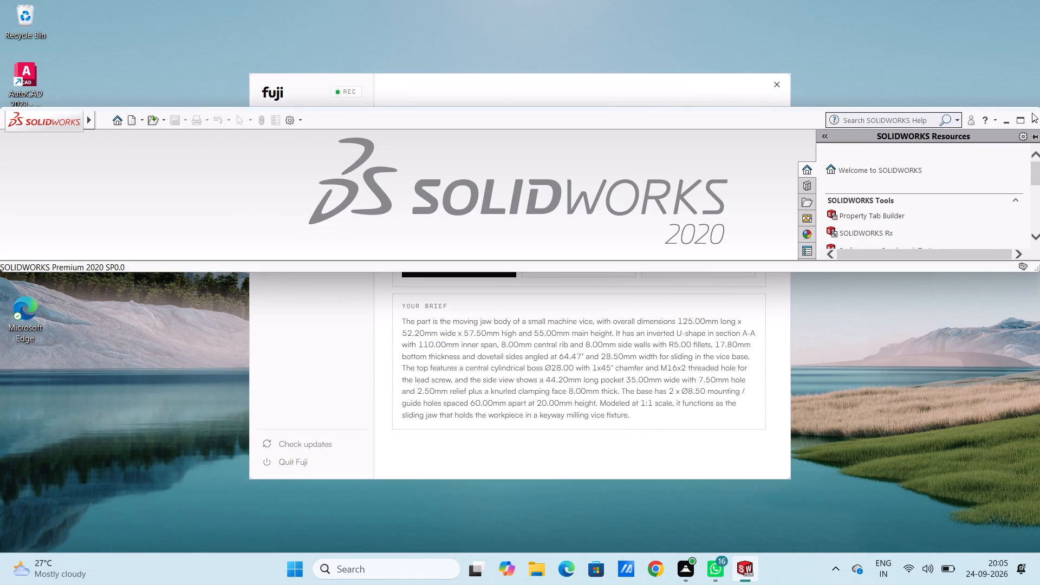
left_click_drag(1033, 111, 1037, 0)
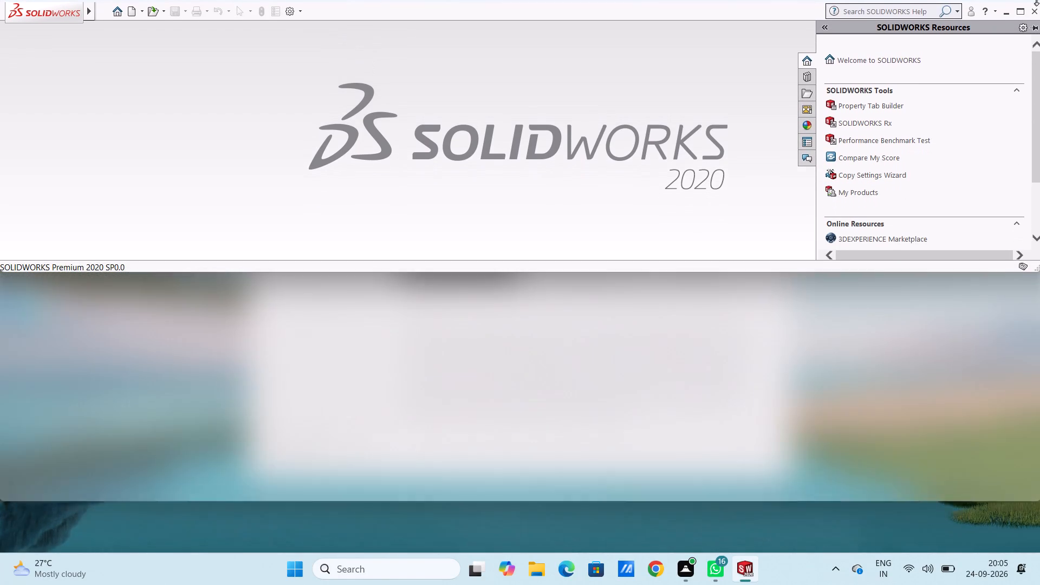
left_click_drag(1037, 0, 1039, 0)
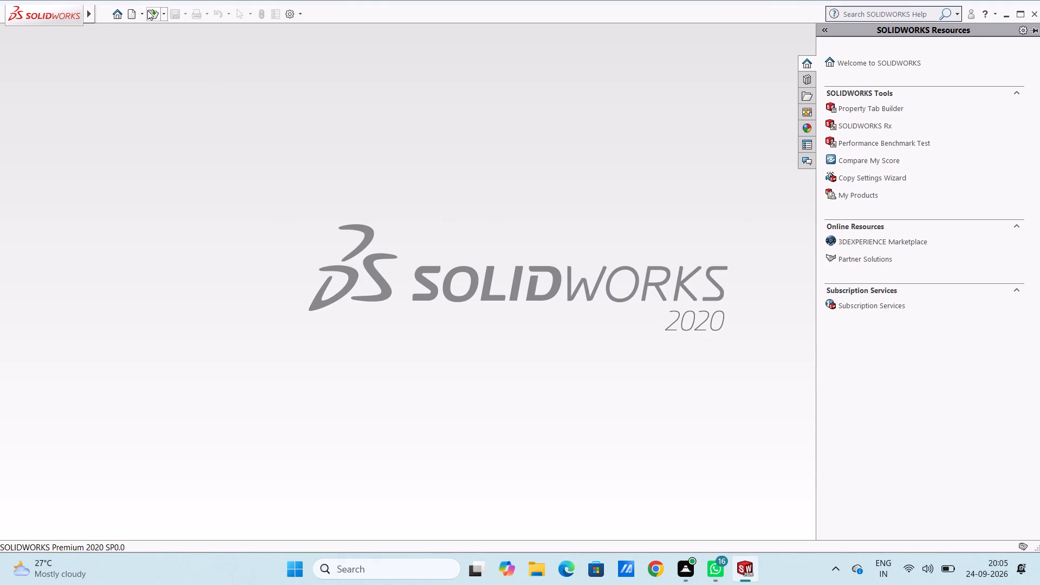
Create a new part document.
left_click(129, 19)
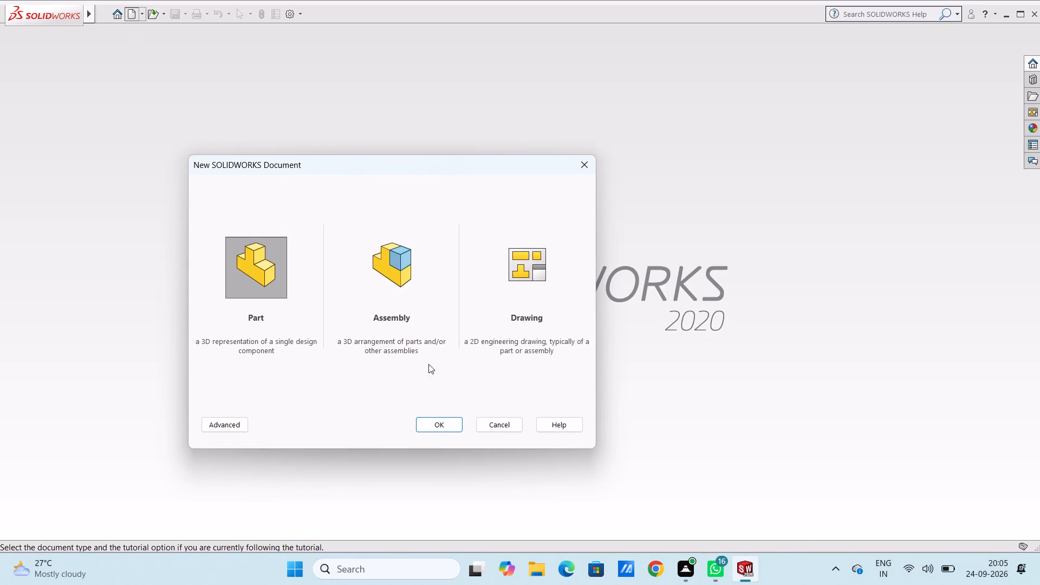
left_click(444, 427)
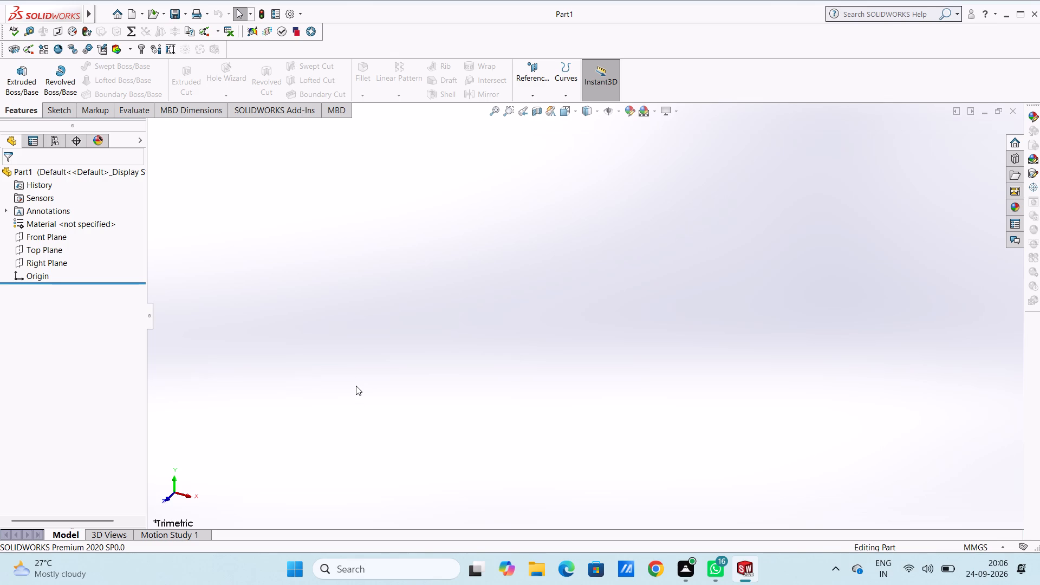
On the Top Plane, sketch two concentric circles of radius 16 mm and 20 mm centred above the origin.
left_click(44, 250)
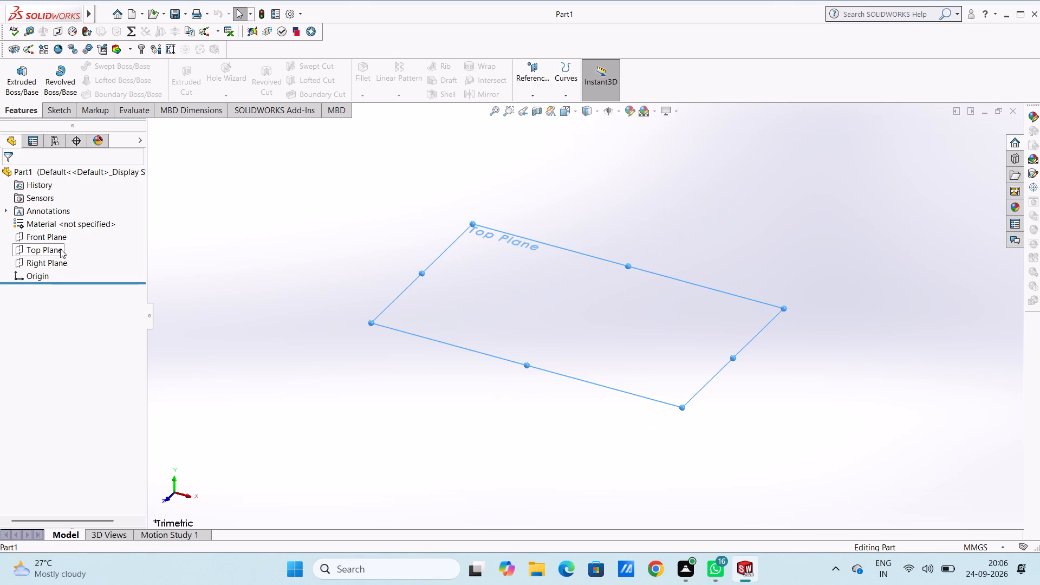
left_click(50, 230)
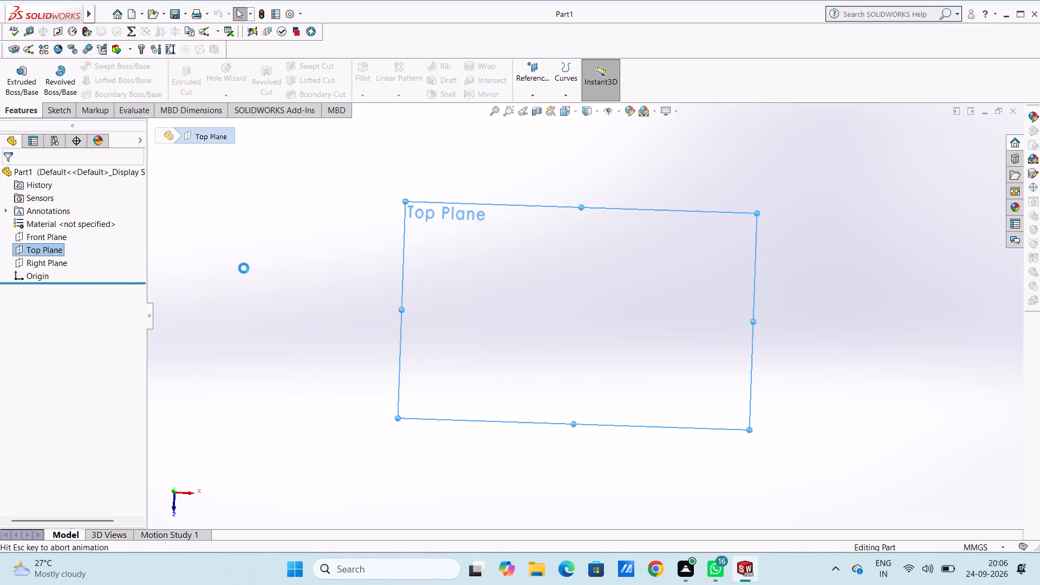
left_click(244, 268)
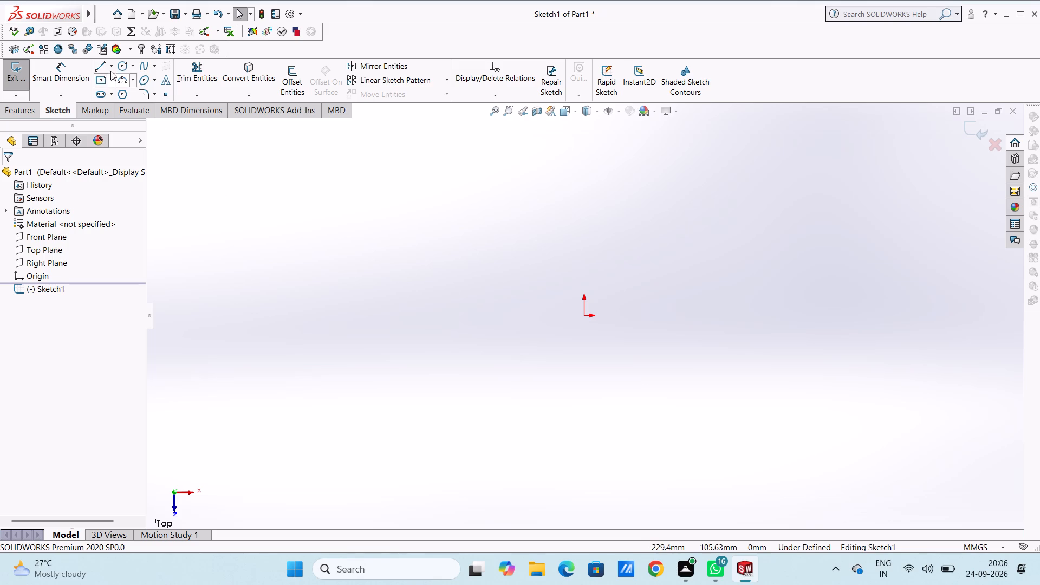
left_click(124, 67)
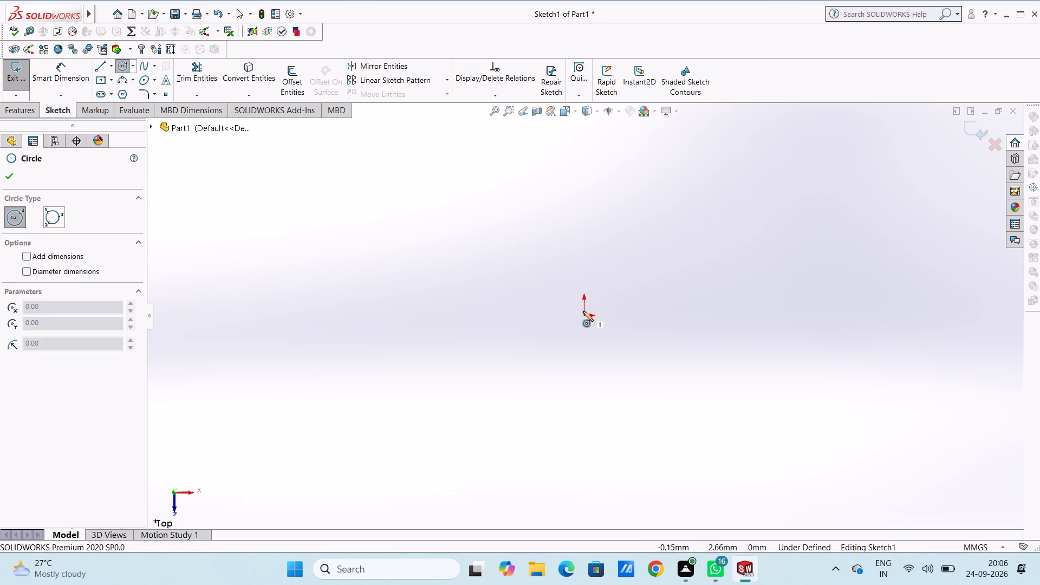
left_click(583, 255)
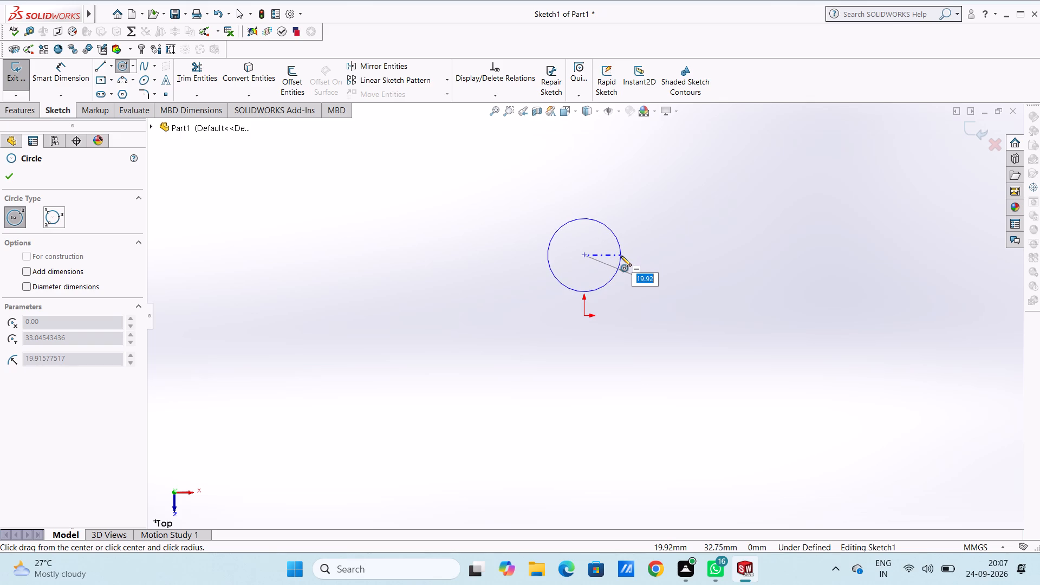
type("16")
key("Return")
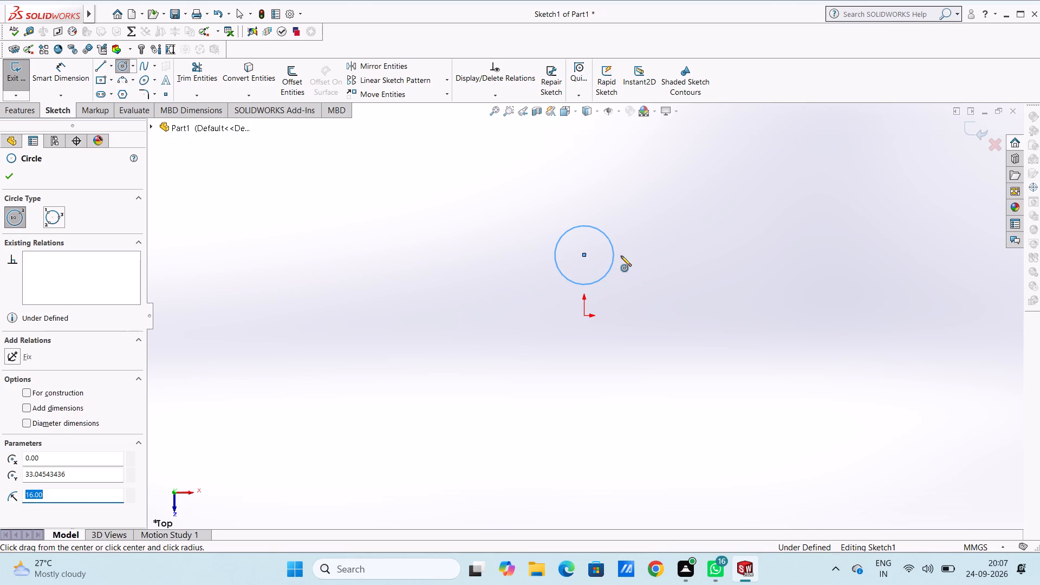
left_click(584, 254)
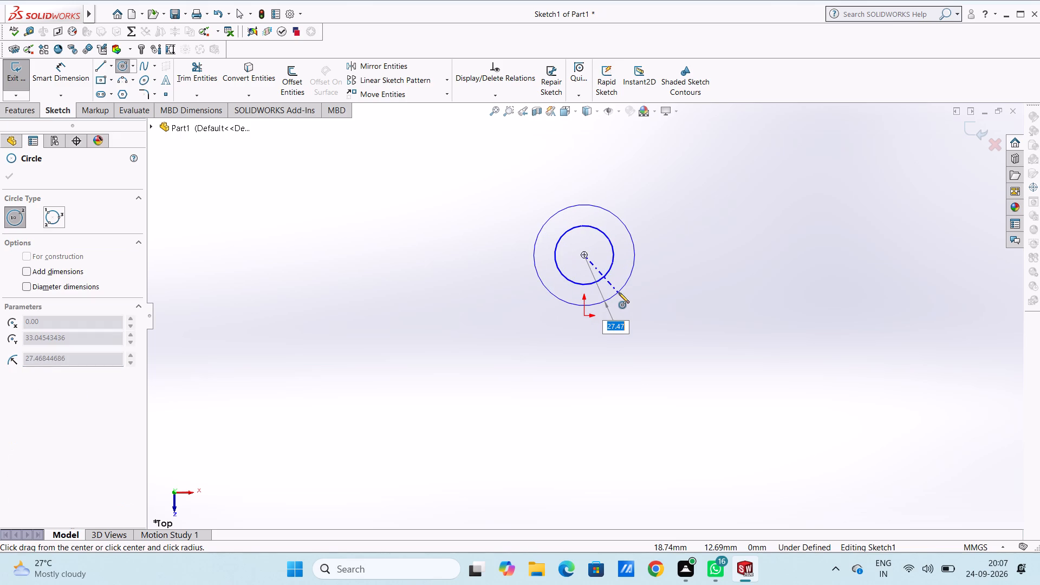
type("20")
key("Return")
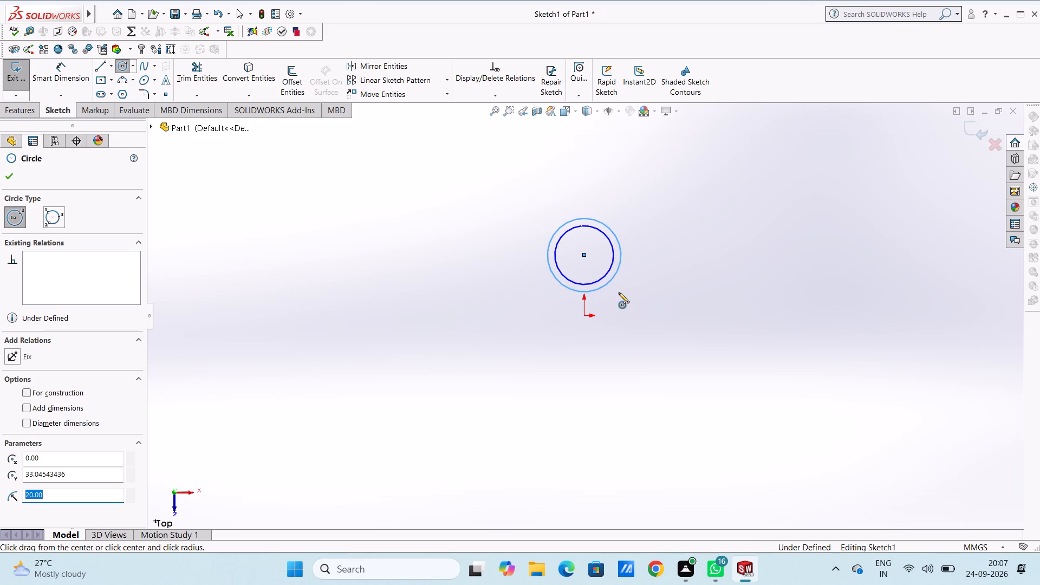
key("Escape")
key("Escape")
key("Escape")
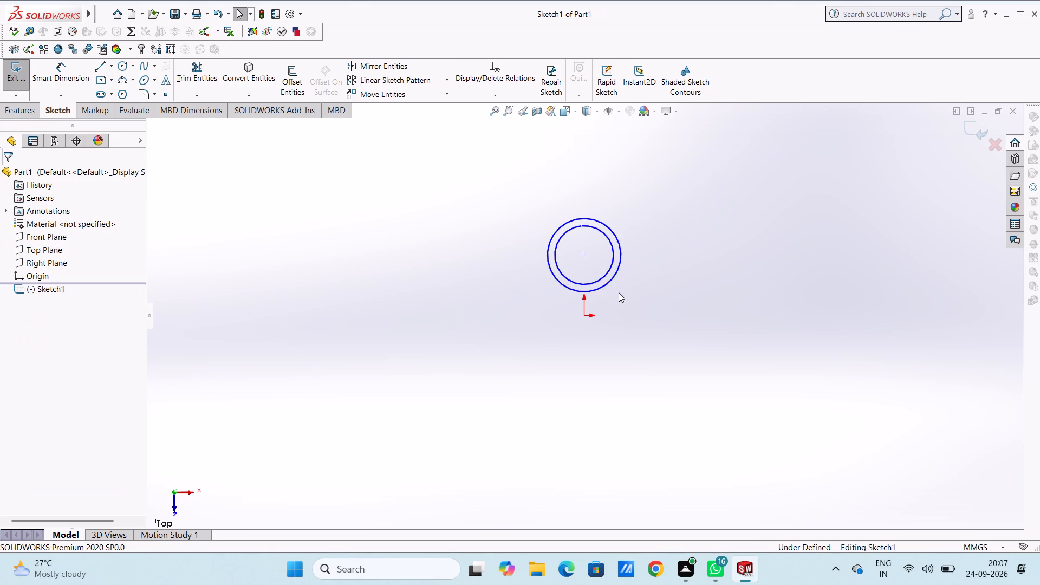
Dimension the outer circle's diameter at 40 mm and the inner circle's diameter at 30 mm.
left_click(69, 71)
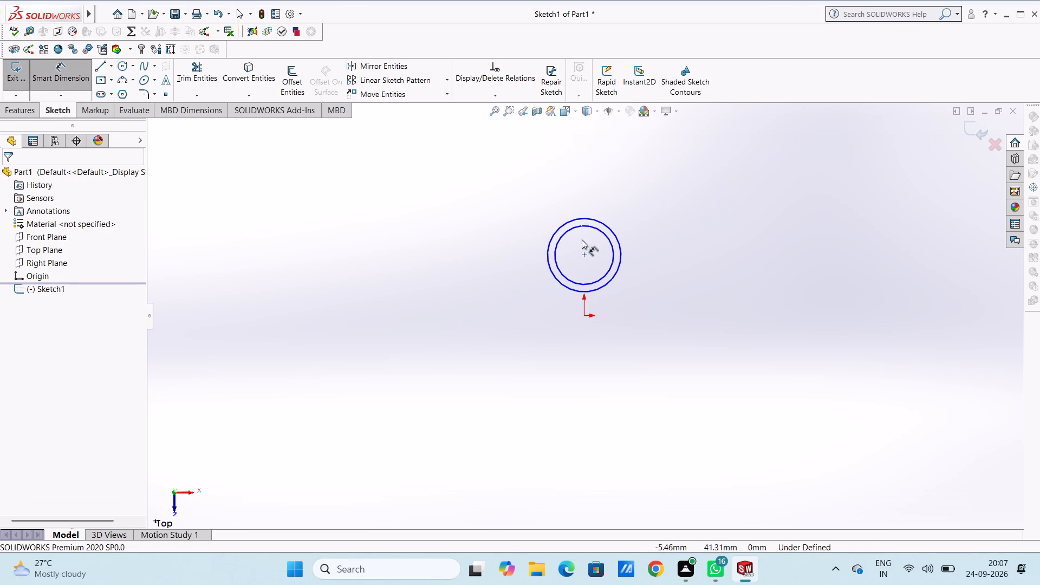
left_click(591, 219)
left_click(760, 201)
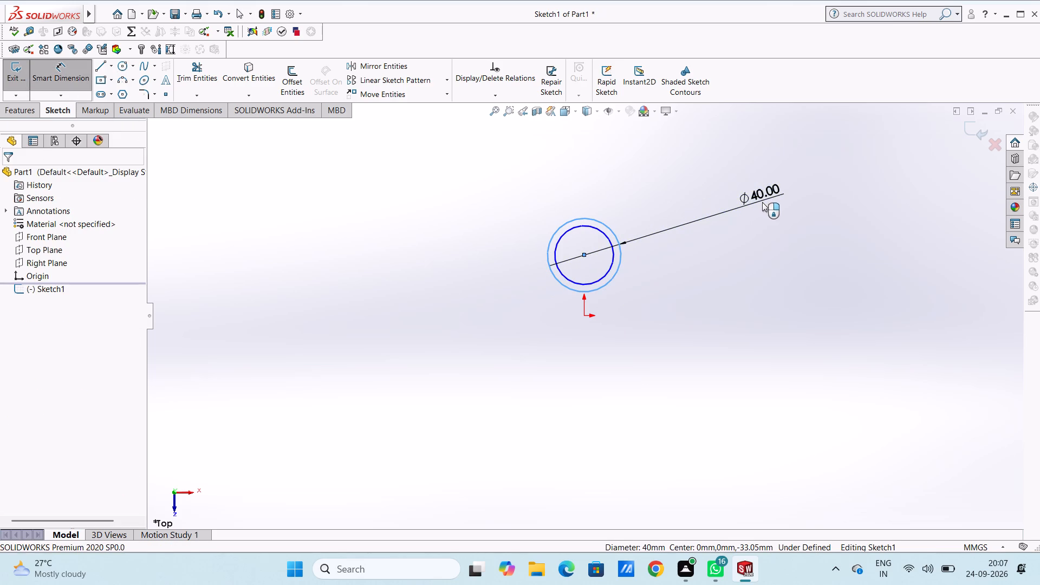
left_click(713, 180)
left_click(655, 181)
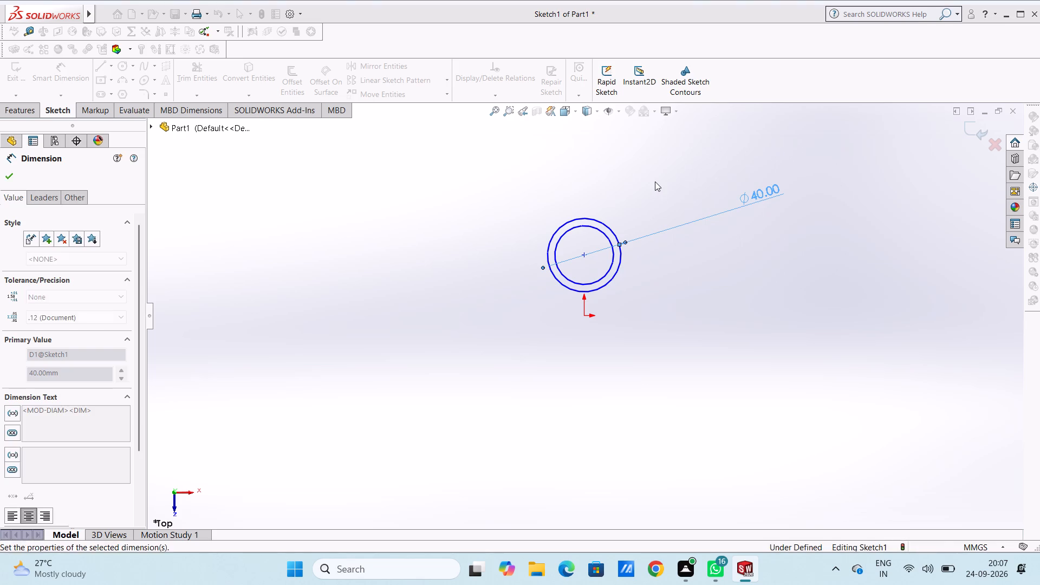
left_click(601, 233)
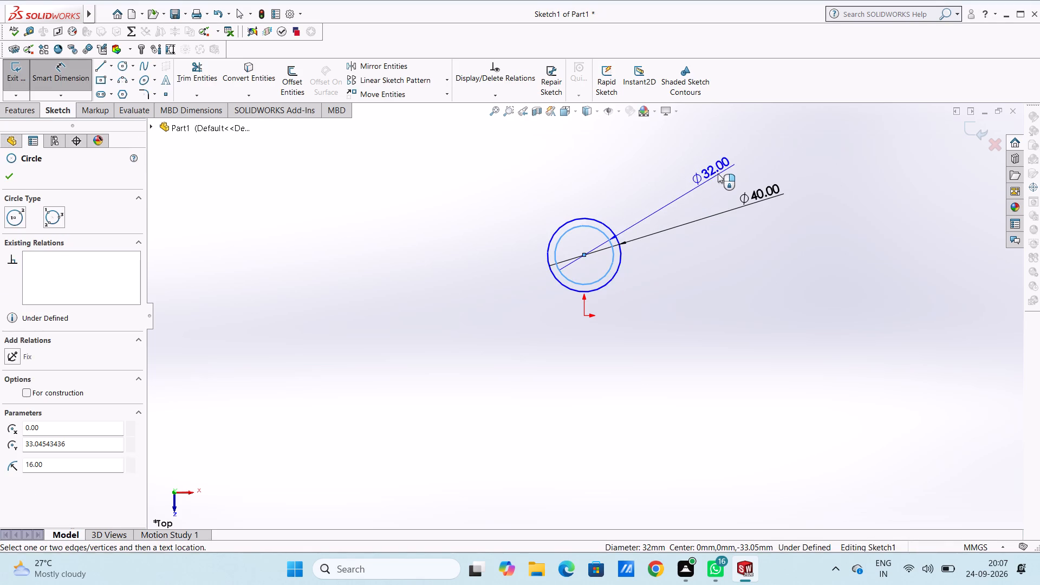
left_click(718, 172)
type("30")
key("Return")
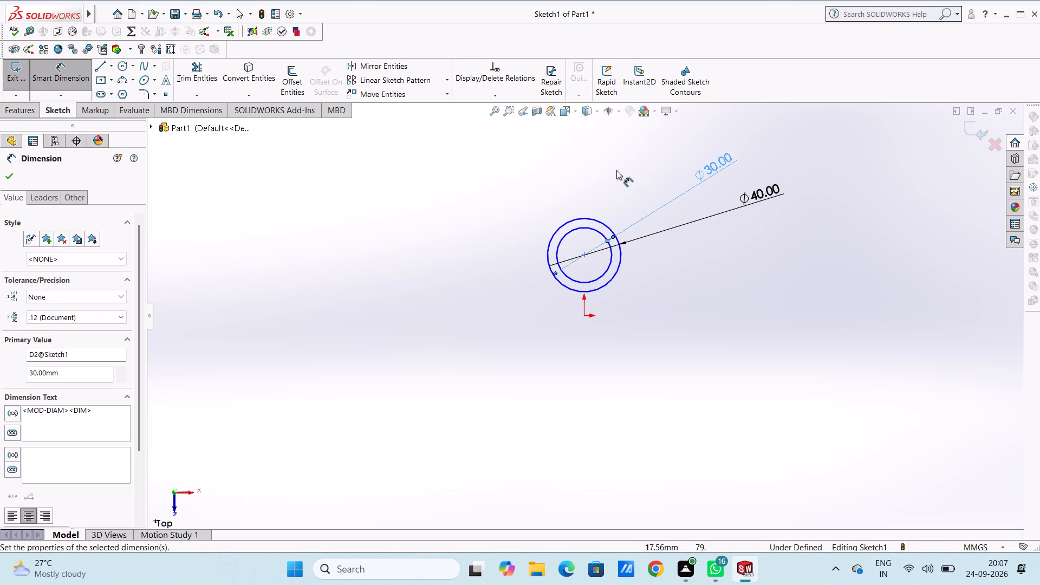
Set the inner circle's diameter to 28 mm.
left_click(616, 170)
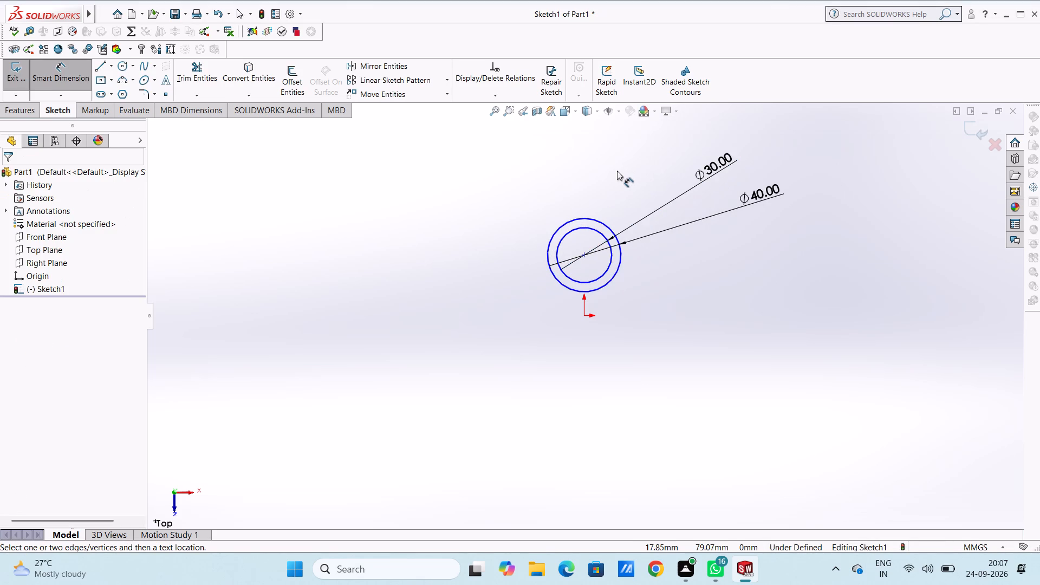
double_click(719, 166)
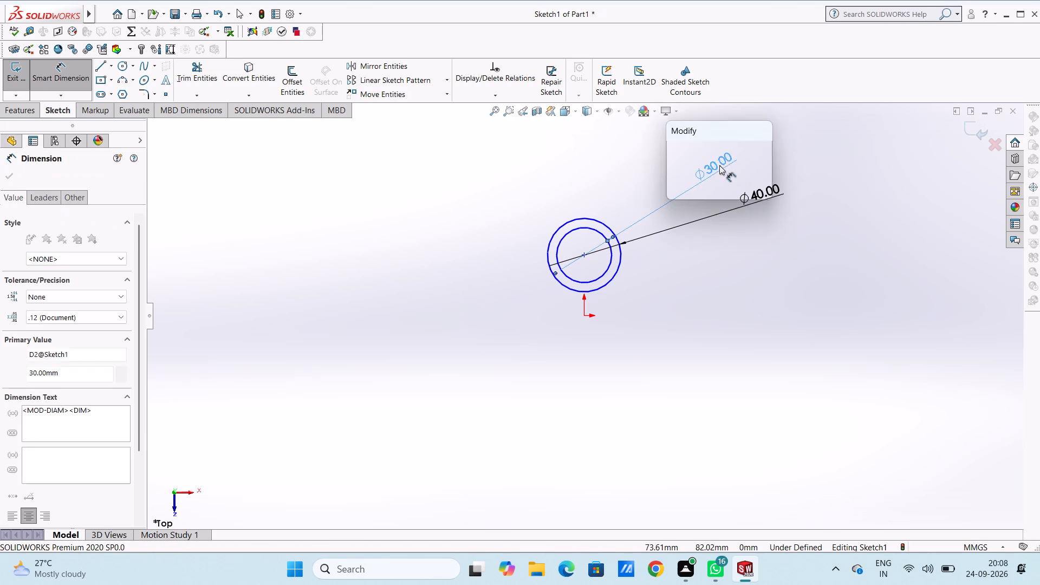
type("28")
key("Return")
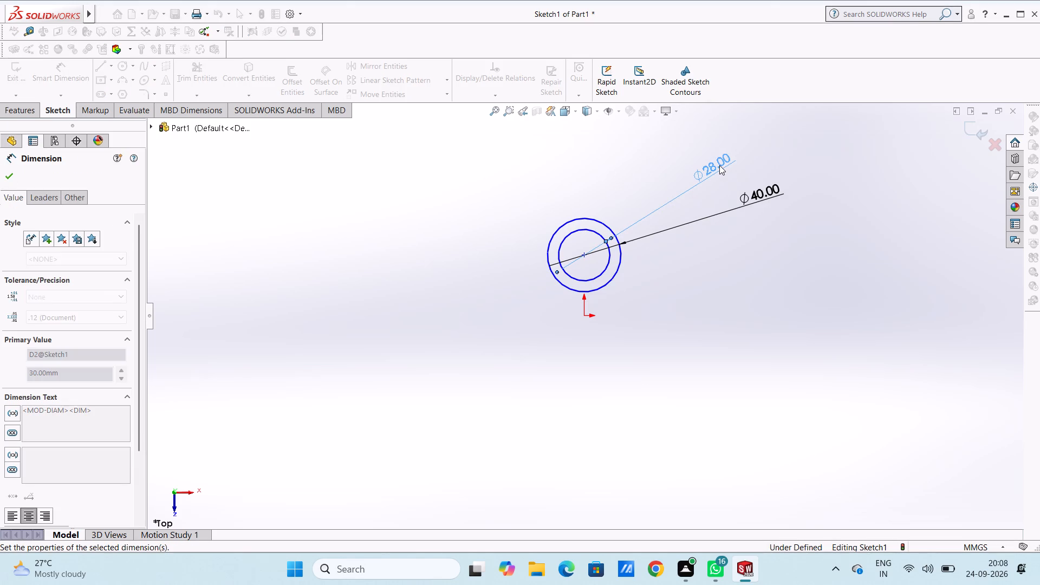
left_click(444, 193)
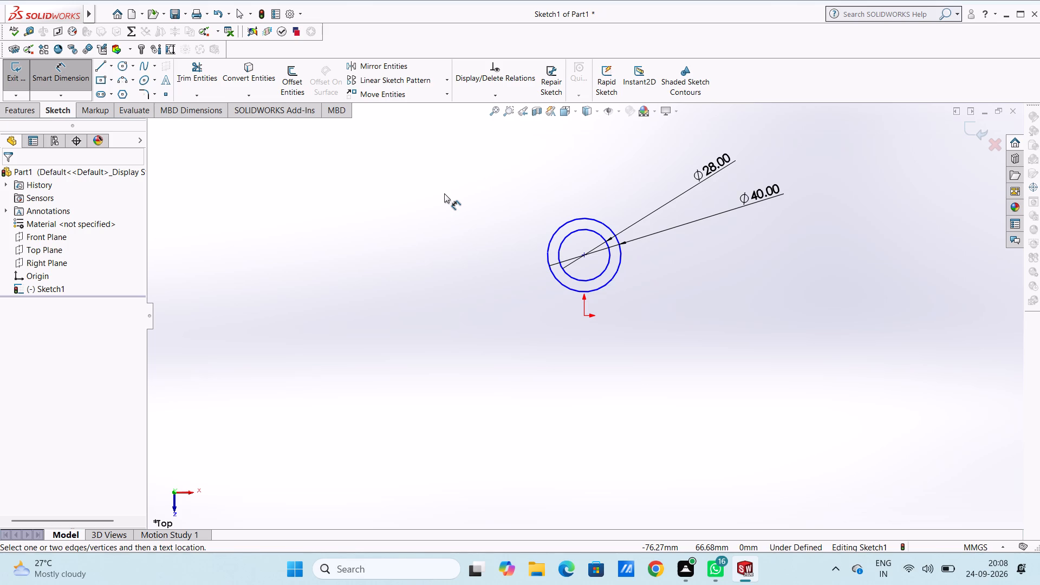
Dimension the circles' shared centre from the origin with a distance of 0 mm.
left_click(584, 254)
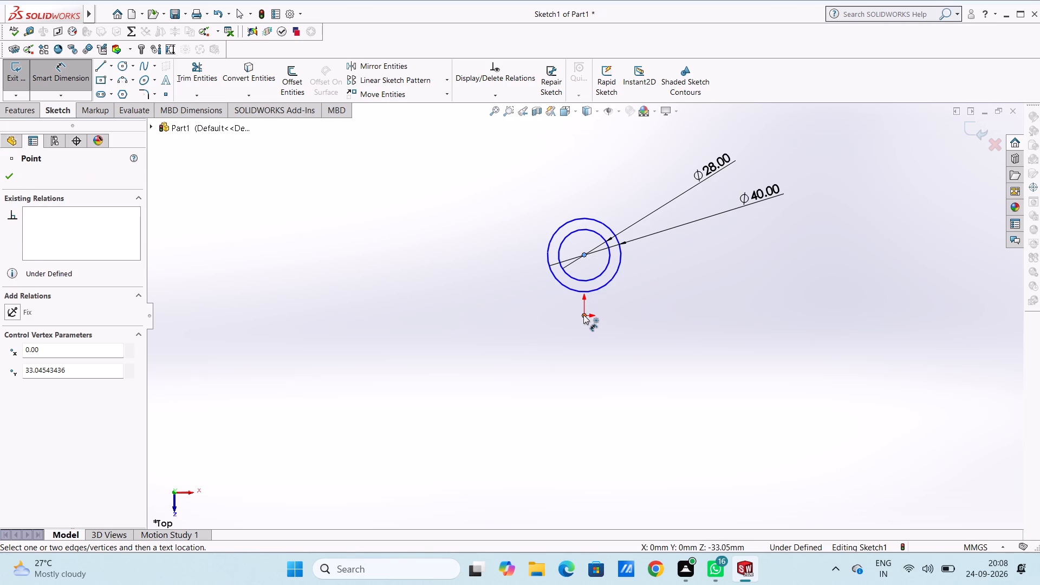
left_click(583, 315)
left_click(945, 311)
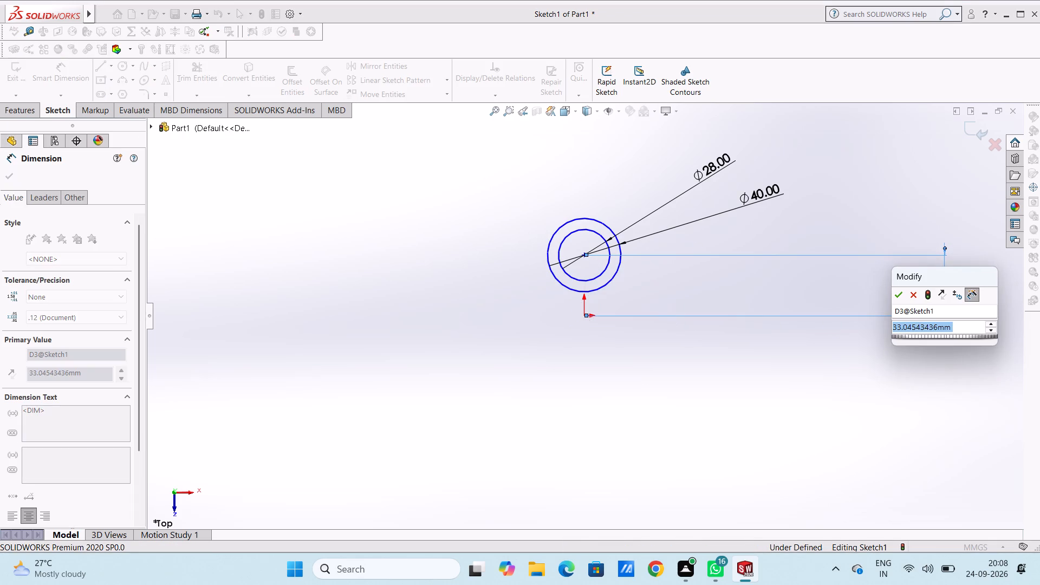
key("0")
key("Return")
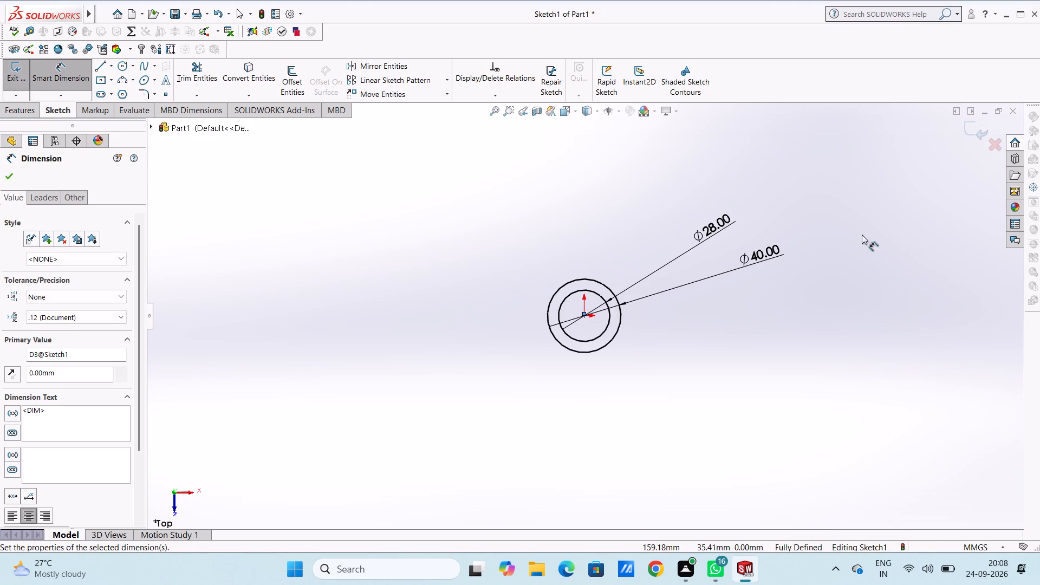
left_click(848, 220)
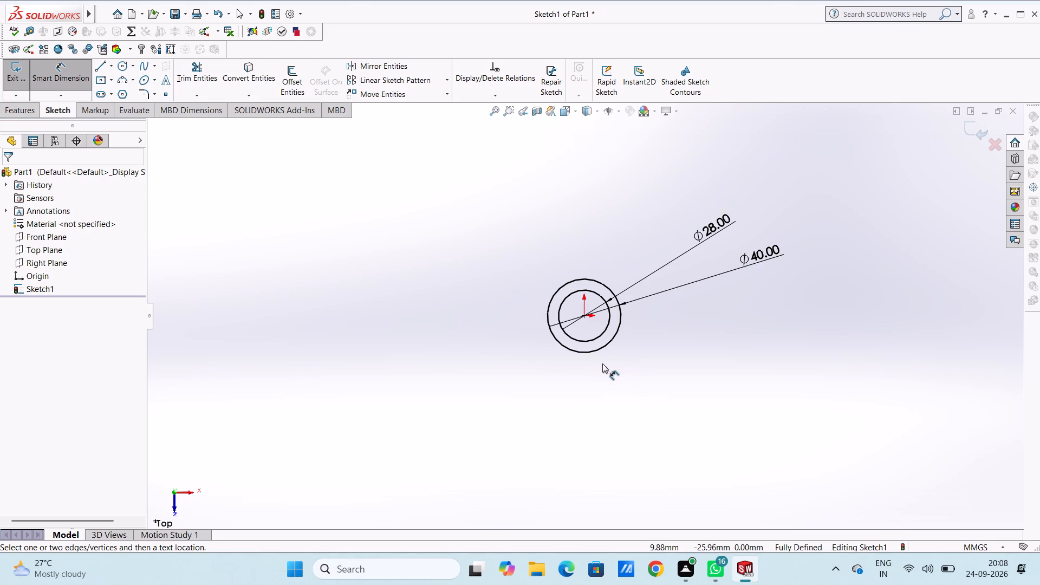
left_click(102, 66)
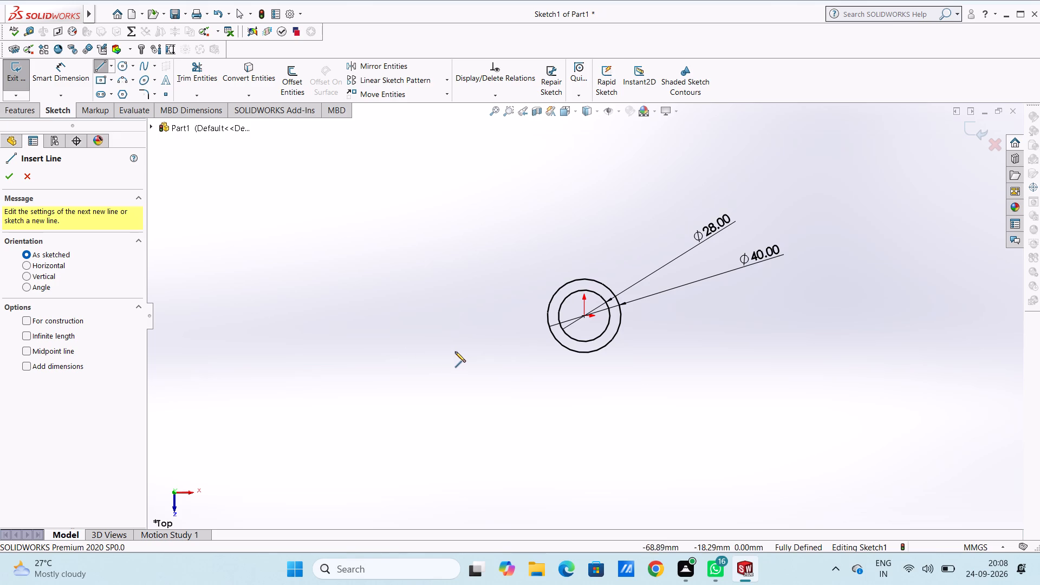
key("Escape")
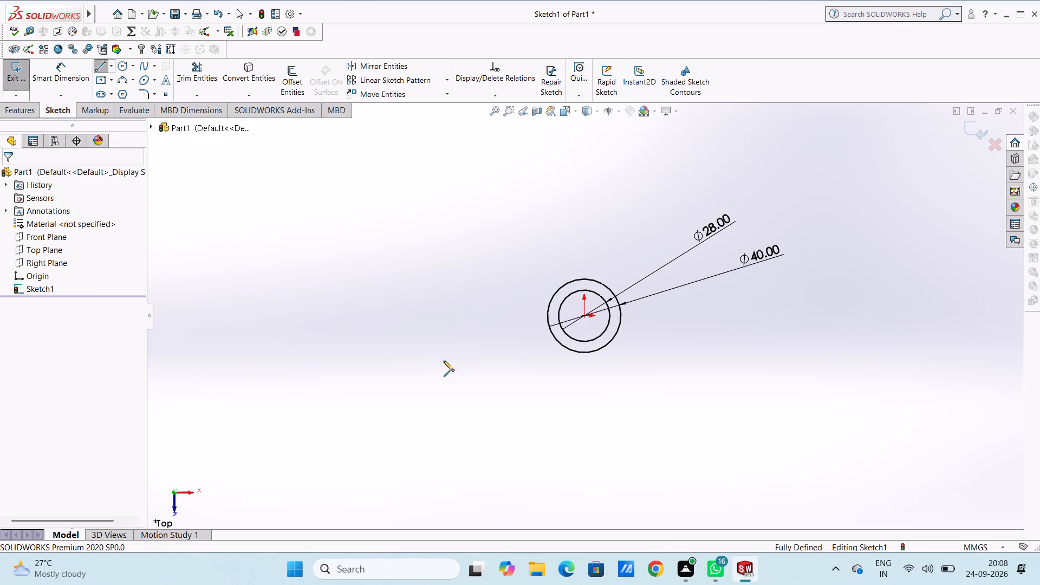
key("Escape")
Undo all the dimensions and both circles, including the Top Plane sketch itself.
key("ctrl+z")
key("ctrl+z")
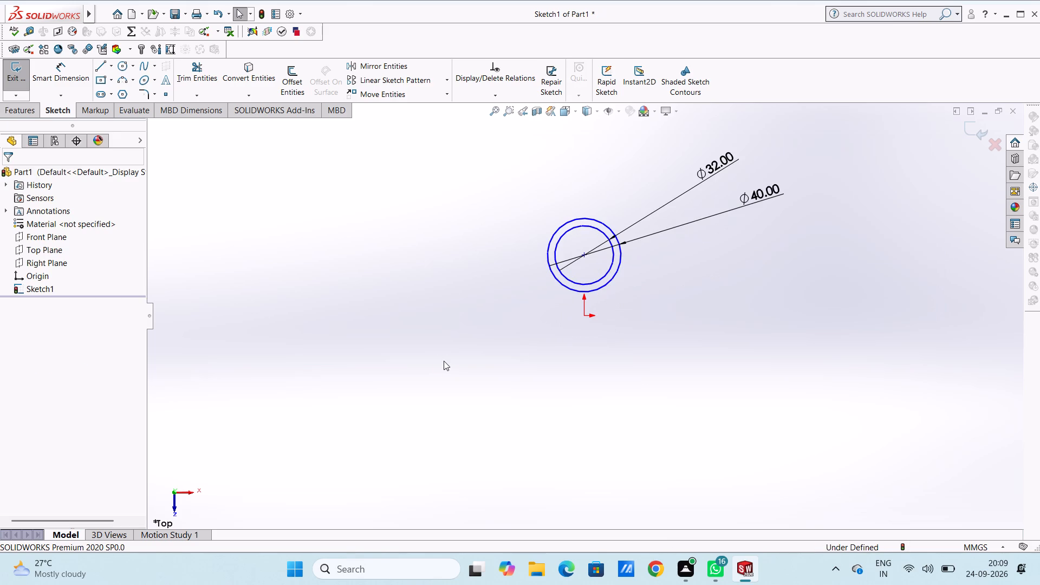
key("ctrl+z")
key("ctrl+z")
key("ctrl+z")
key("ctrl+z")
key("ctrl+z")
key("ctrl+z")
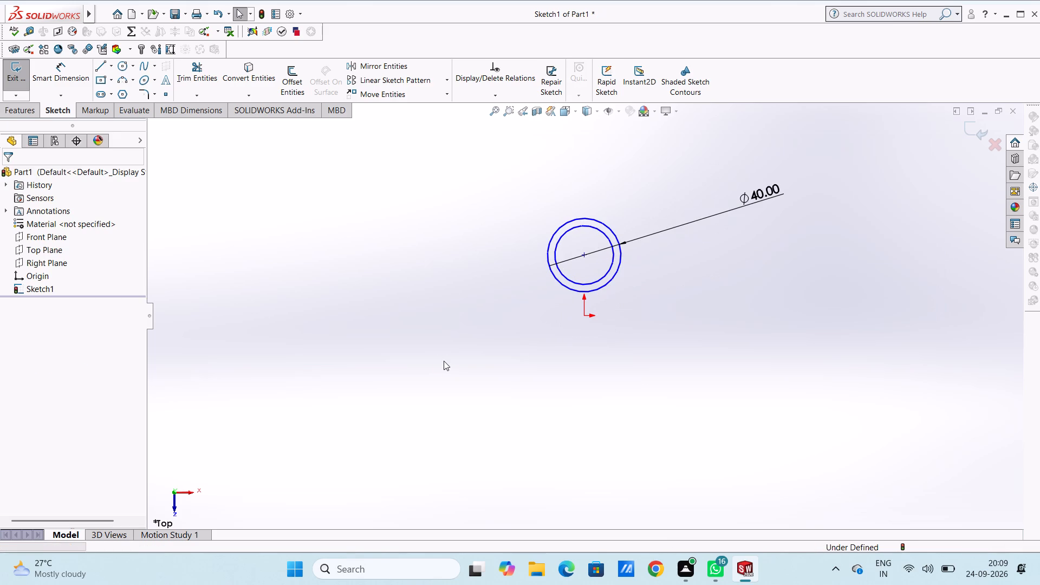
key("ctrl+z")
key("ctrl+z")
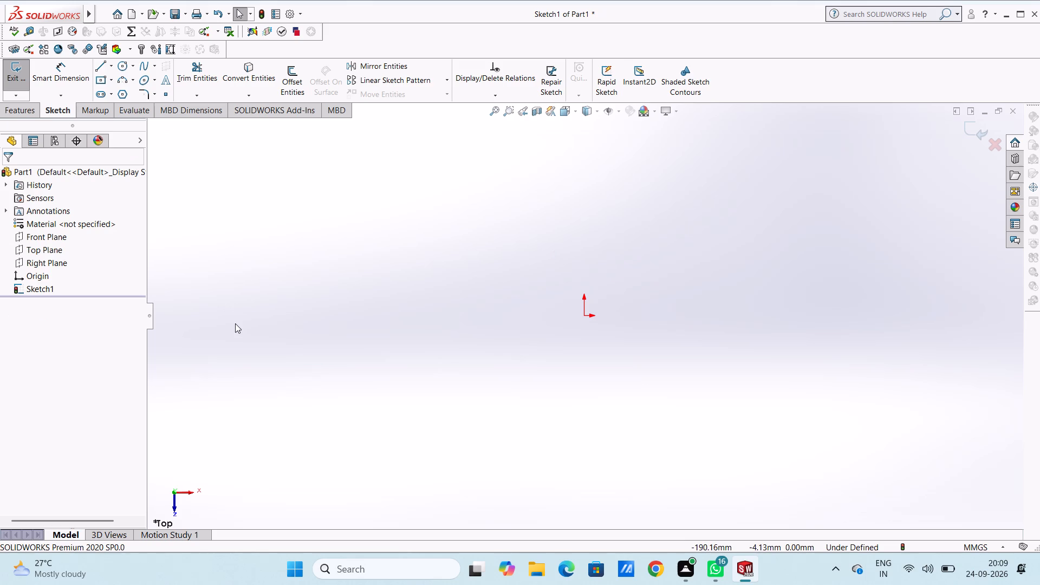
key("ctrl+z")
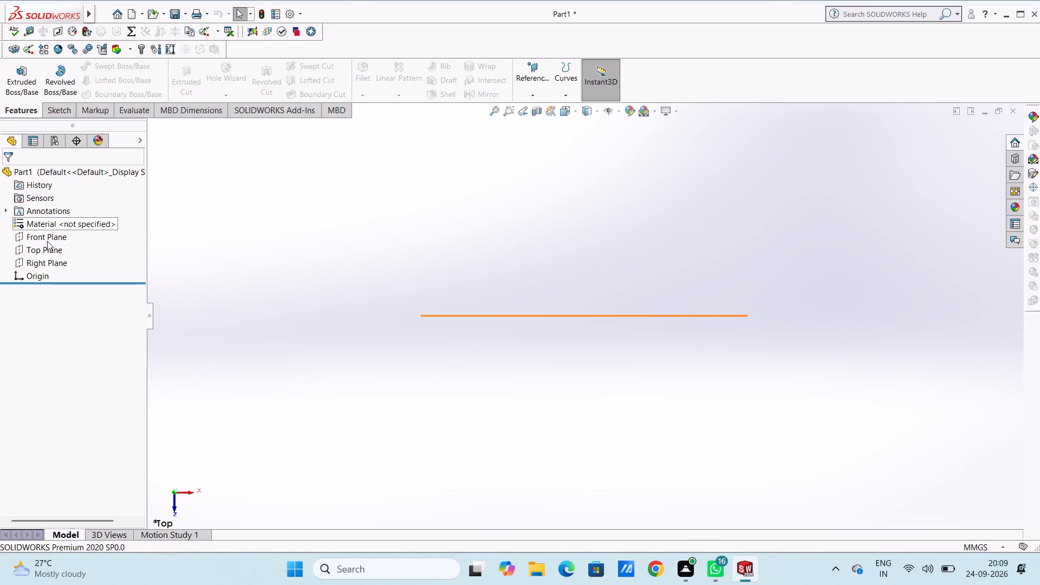
Start a new sketch on the Front Plane.
left_click(47, 240)
left_click(58, 228)
left_click(298, 289)
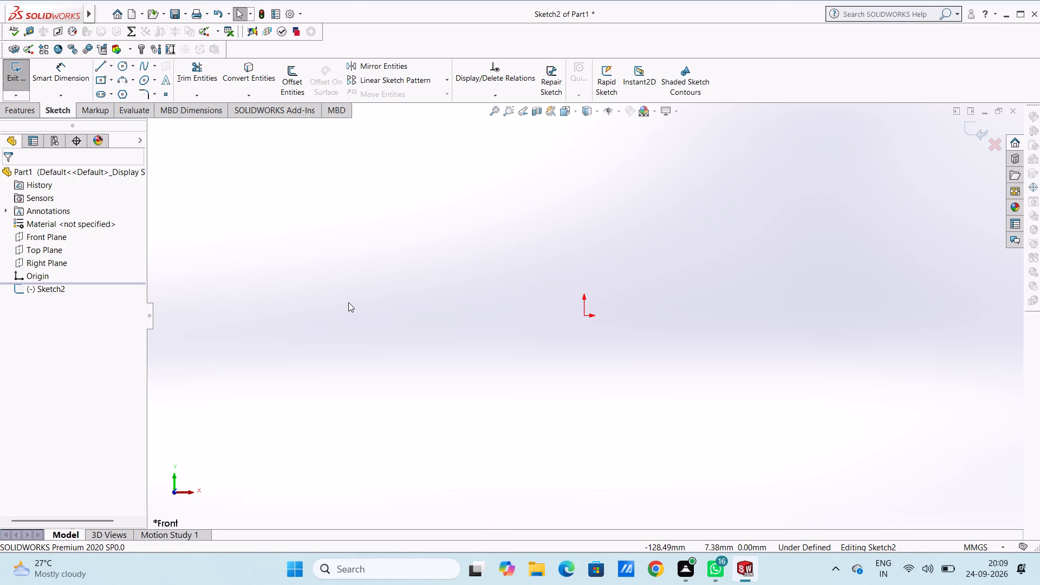
Sketch a 47.5 mm vertical line up from the origin and a 32 mm horizontal line leftward from its upper end.
left_click(103, 67)
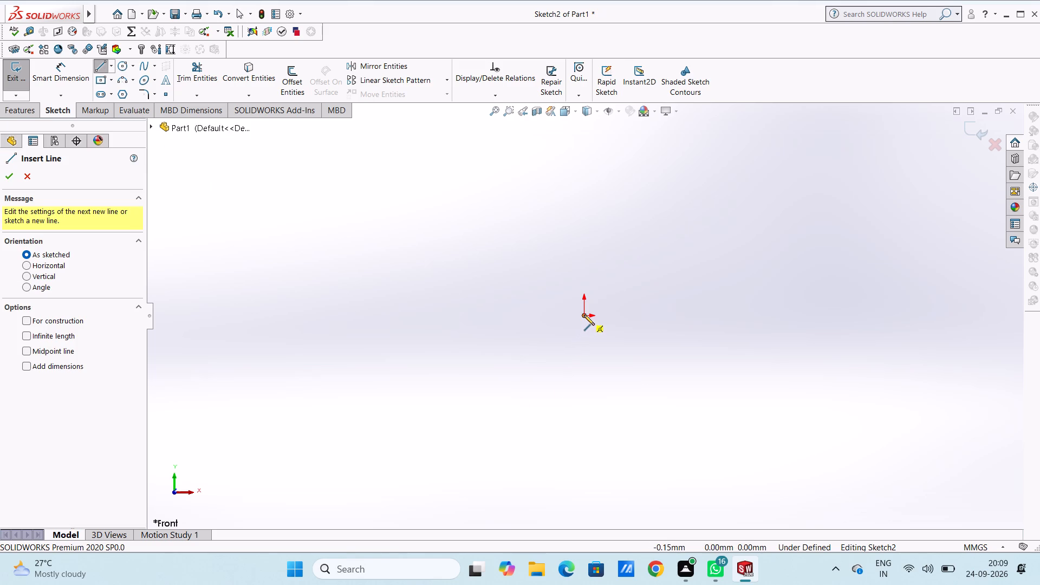
left_click(584, 315)
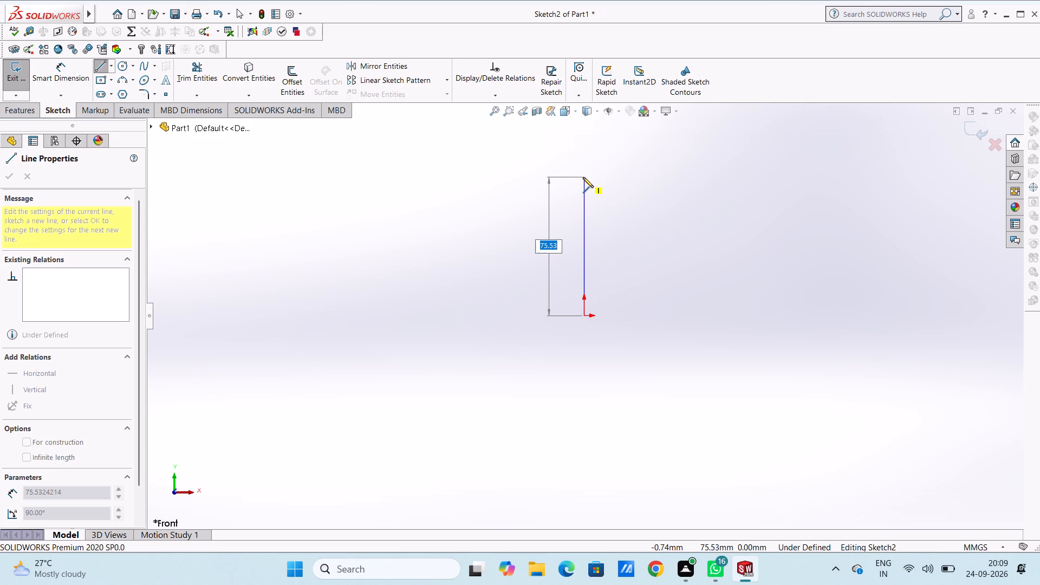
type("47.5")
key("Return")
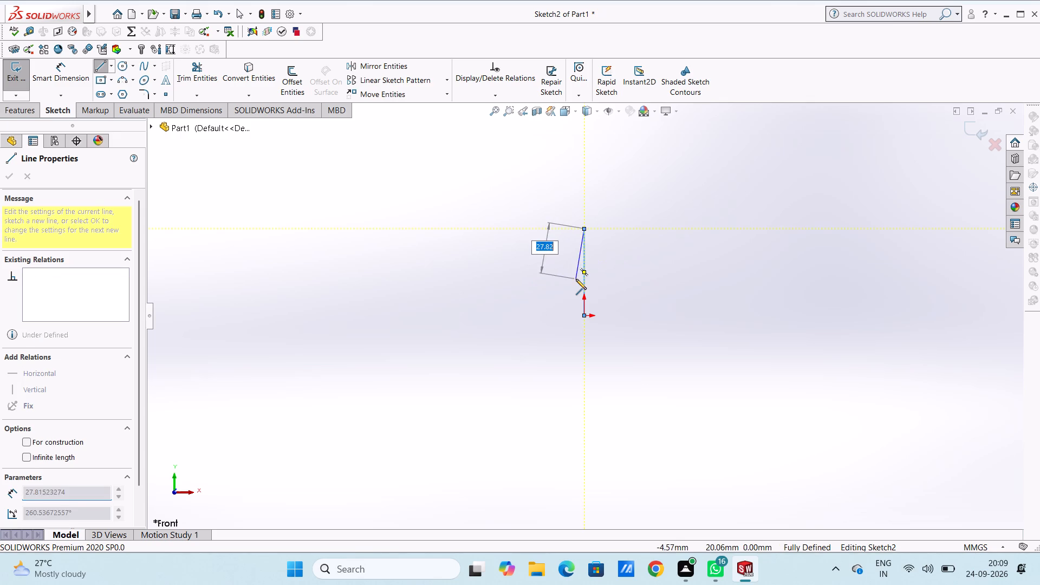
scroll(570, 279, "down", 3)
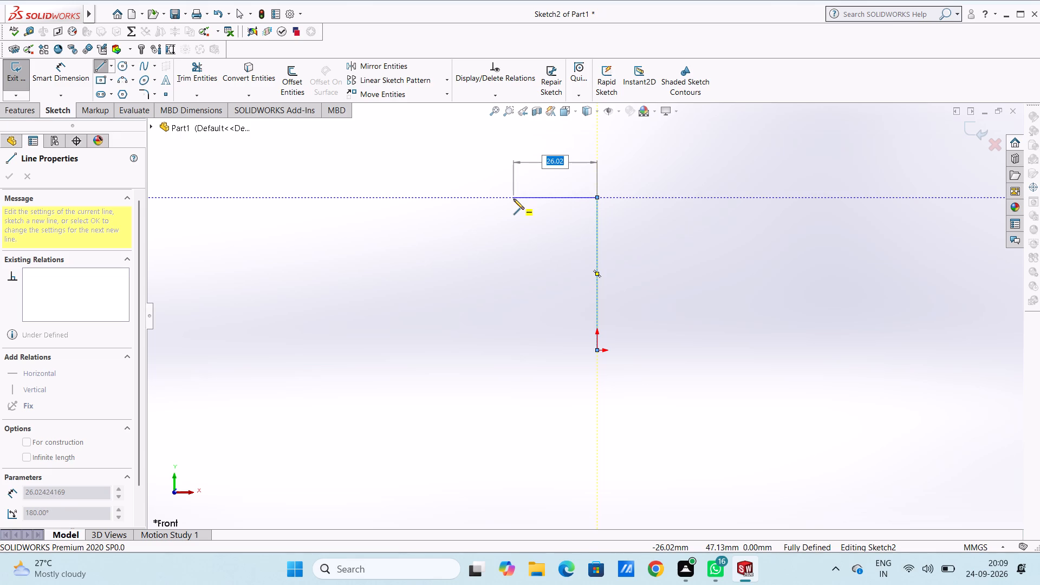
type("32")
key("Return")
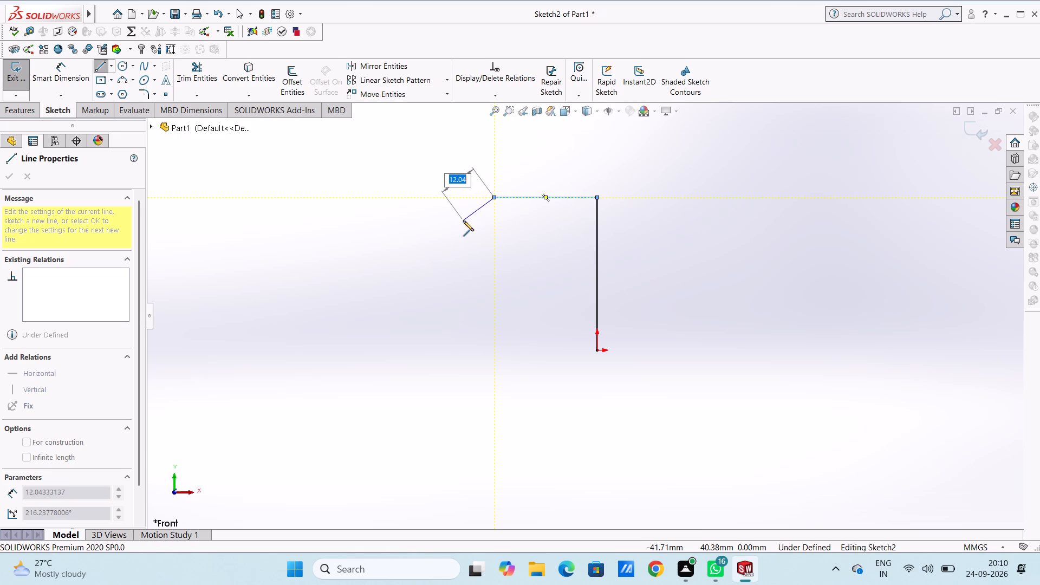
key("Escape")
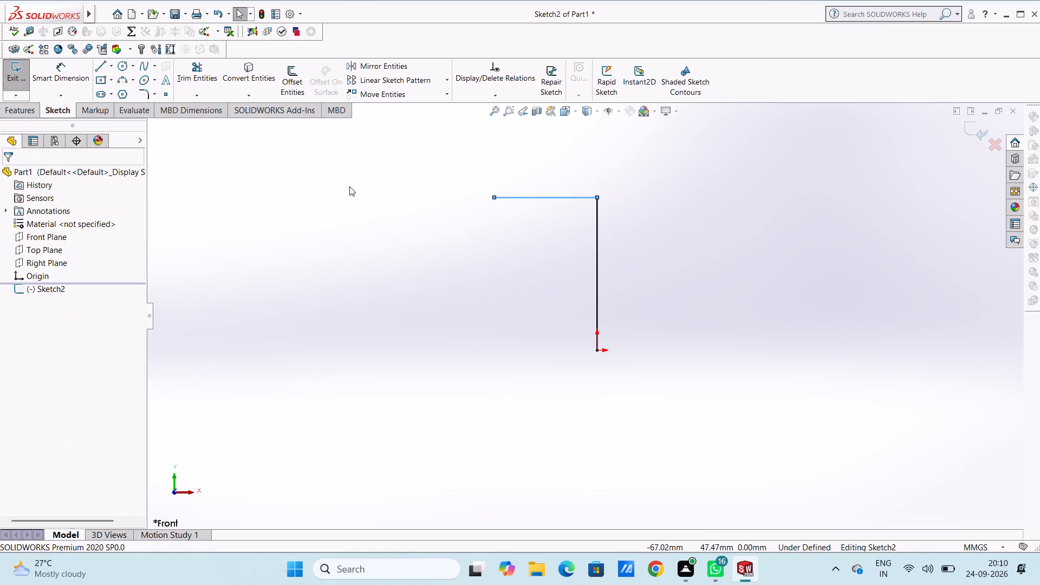
Sketch the lower step from the origin with an 8 mm horizontal line leftward and a 7.5 mm vertical line upward.
left_click(99, 67)
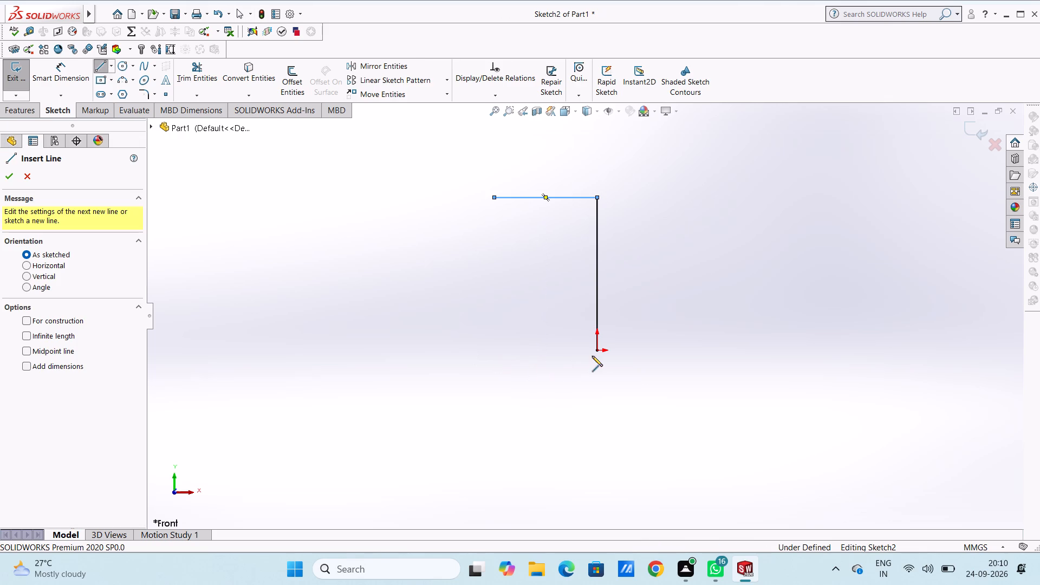
left_click(595, 351)
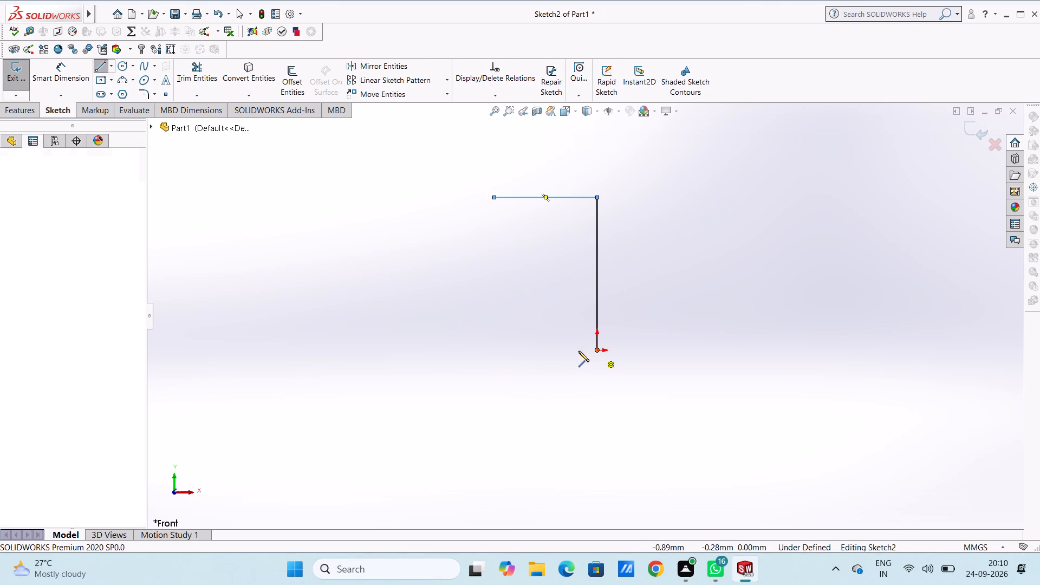
key("8")
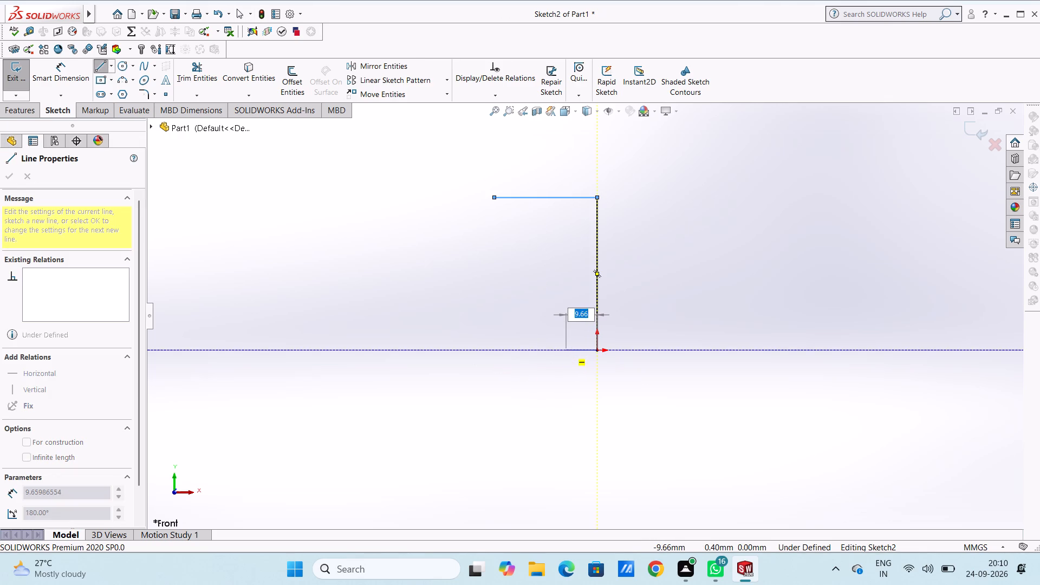
key("Return")
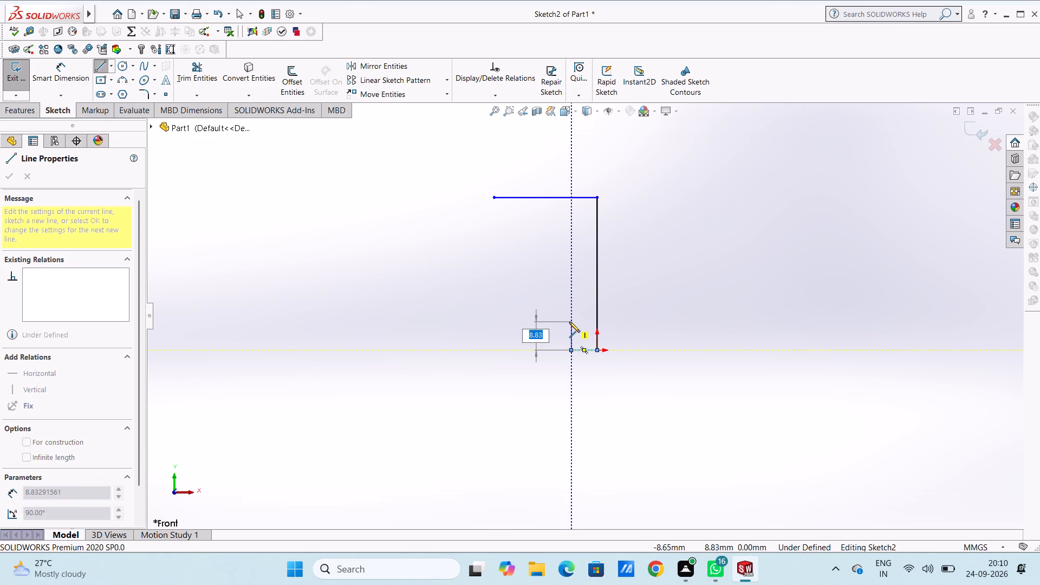
type("7.5")
key("Return")
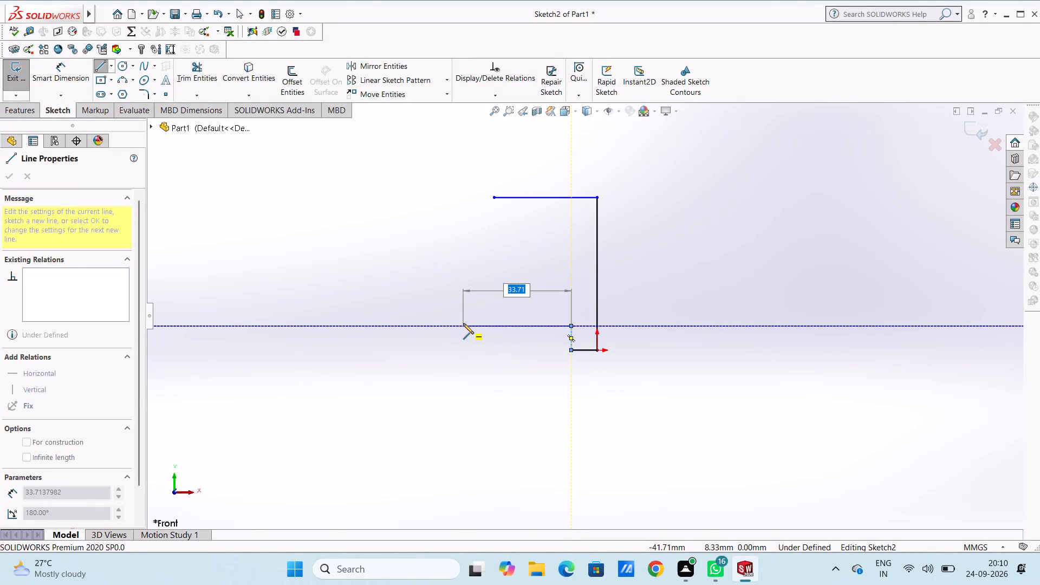
Continue with a 44 mm line leftward and an 18 mm line upward, closing the profile with a sloped line to the top edge.
type("44")
key("Return")
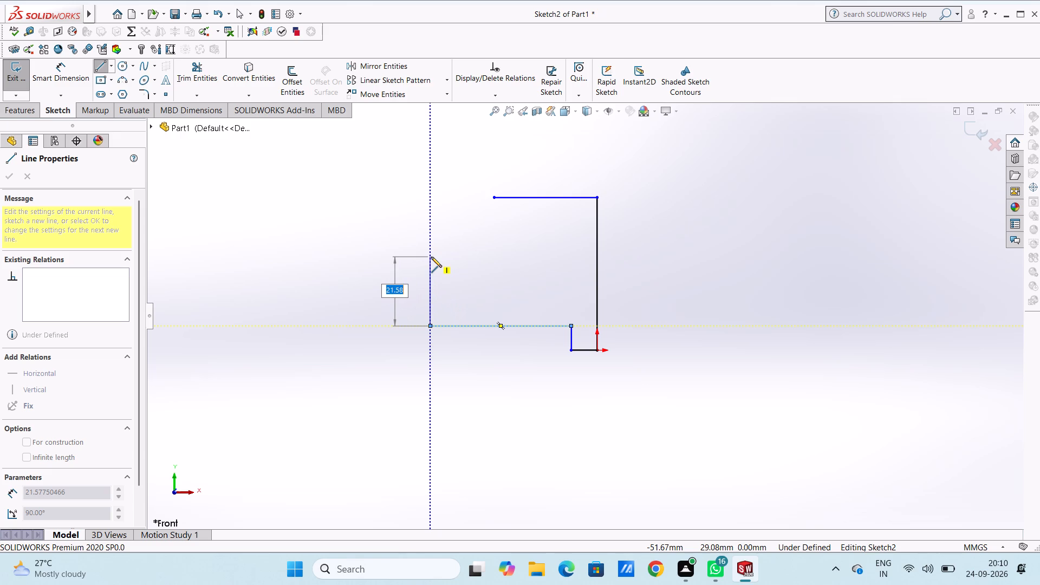
type("18")
key("Return")
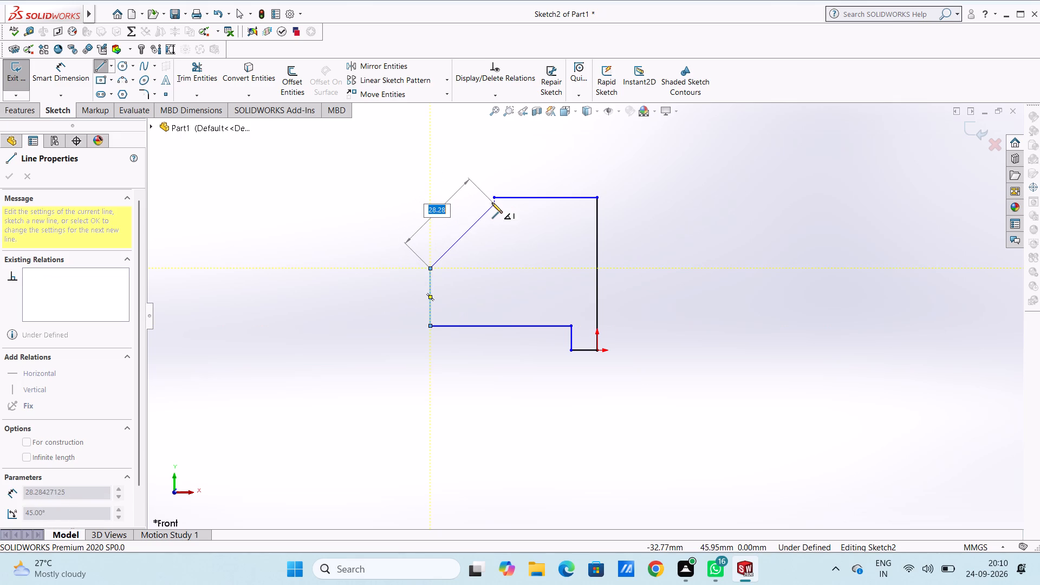
left_click(492, 197)
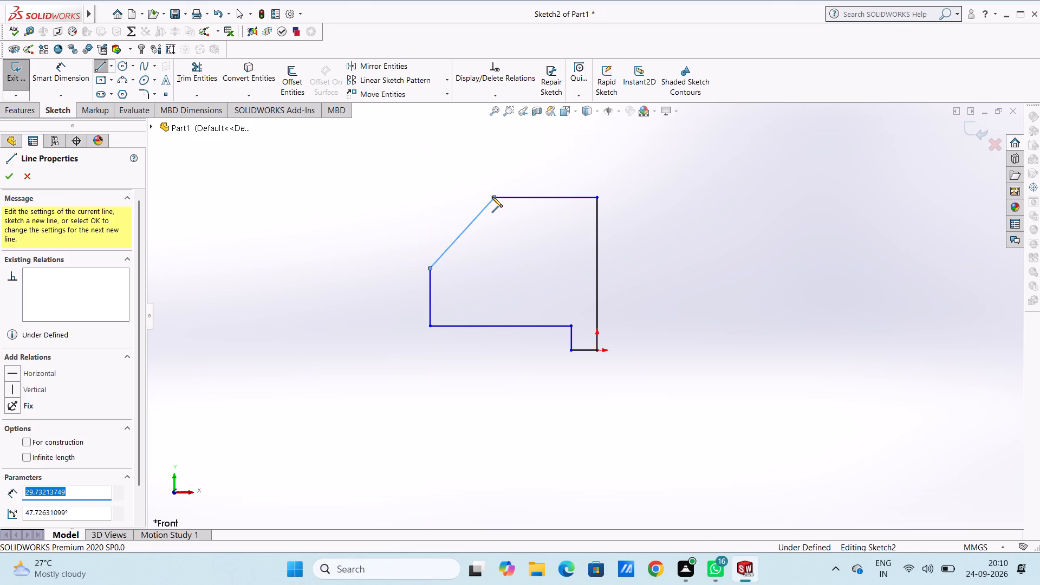
key("Escape")
key("Escape")
Dimension the profile's left vertical edge and the vertical height of the sloped edge.
scroll(492, 197, "up", 4)
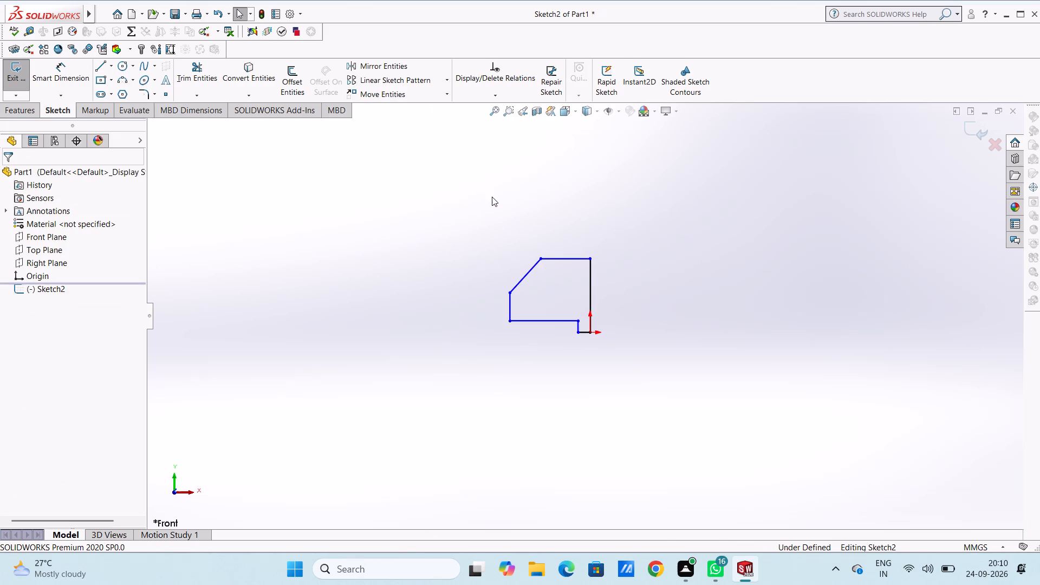
left_click(73, 66)
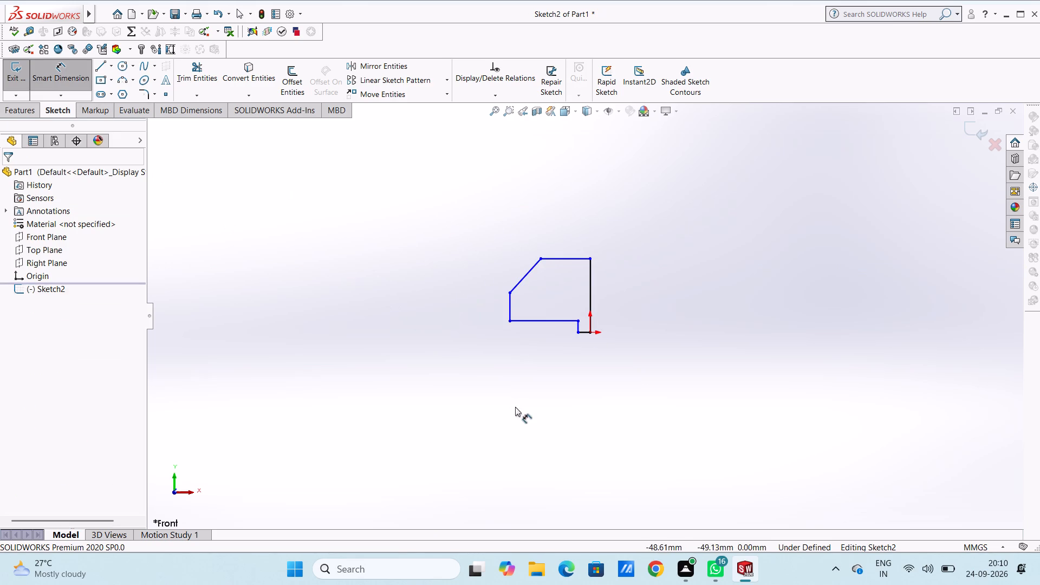
left_click(509, 306)
left_click(419, 303)
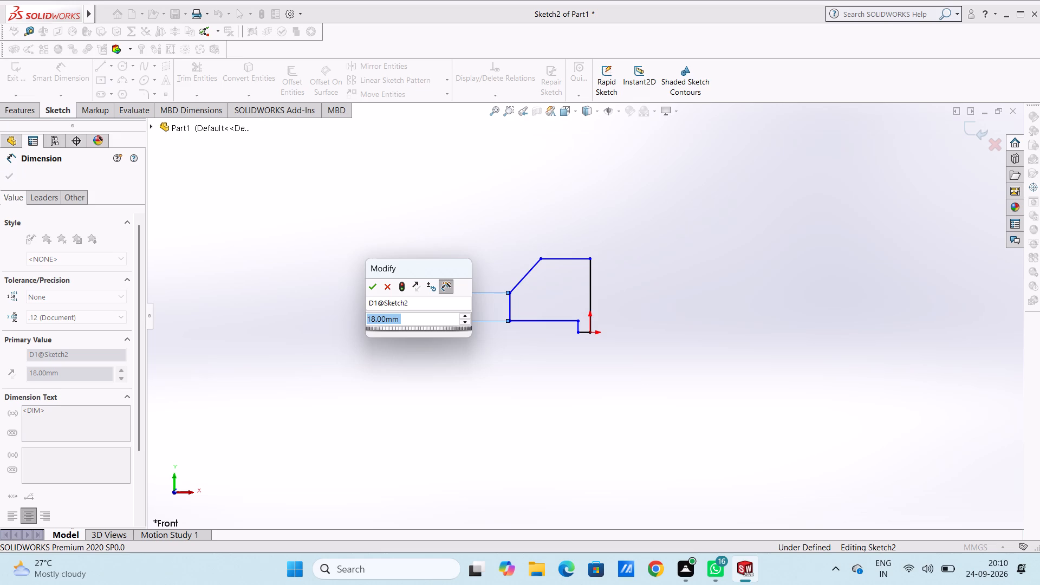
left_click(371, 288)
left_click(384, 263)
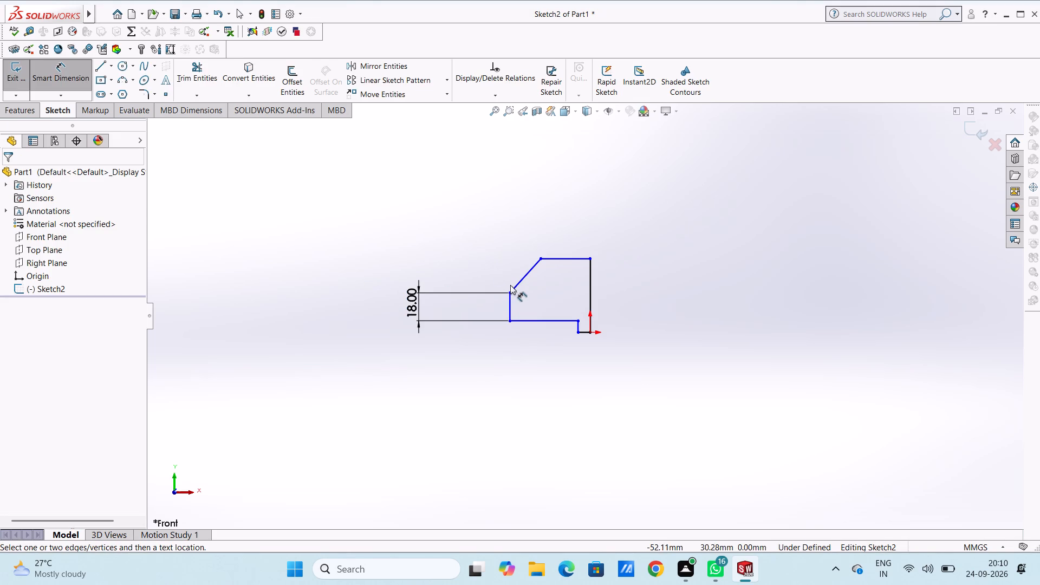
left_click(518, 284)
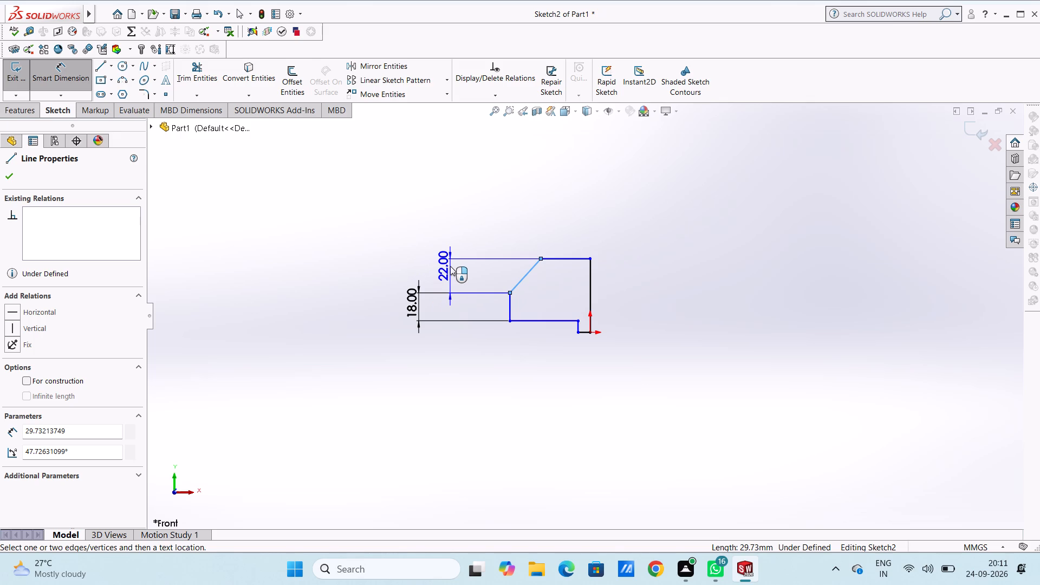
left_click(367, 266)
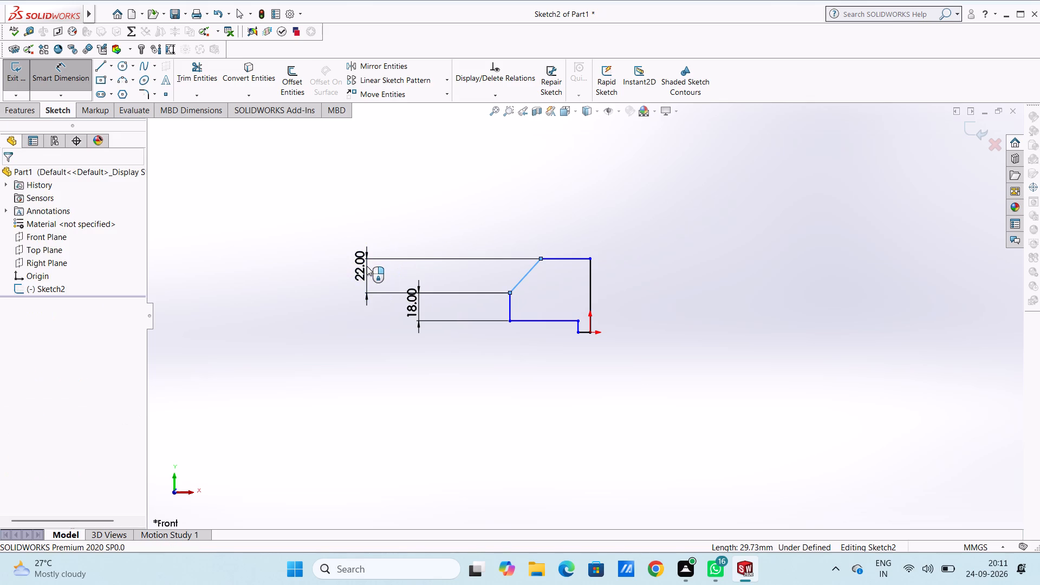
left_click(318, 245)
left_click(306, 232)
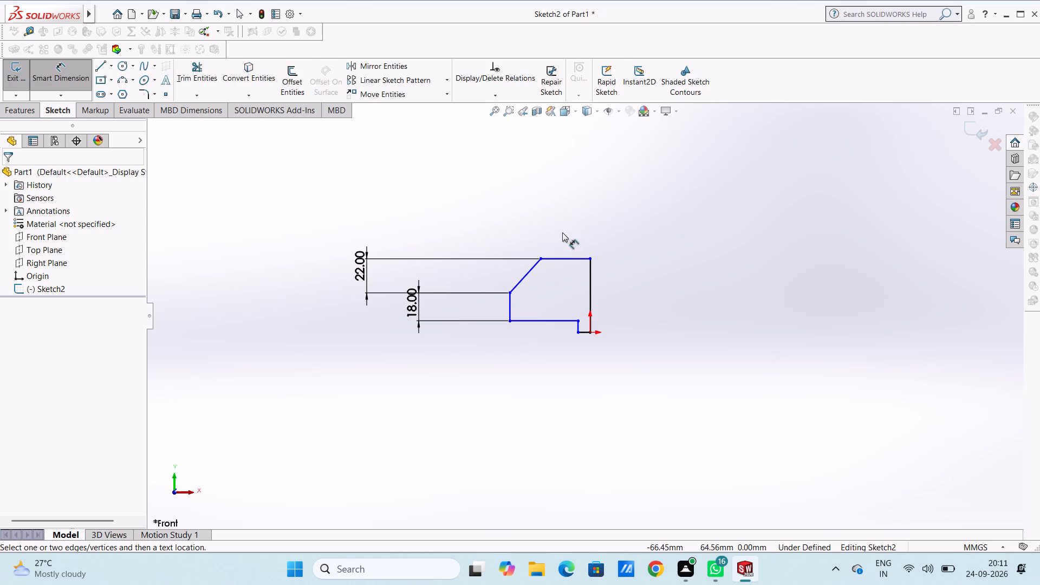
Dimension the profile's top edge and its full-height right vertical edge.
left_click(561, 256)
left_click(552, 186)
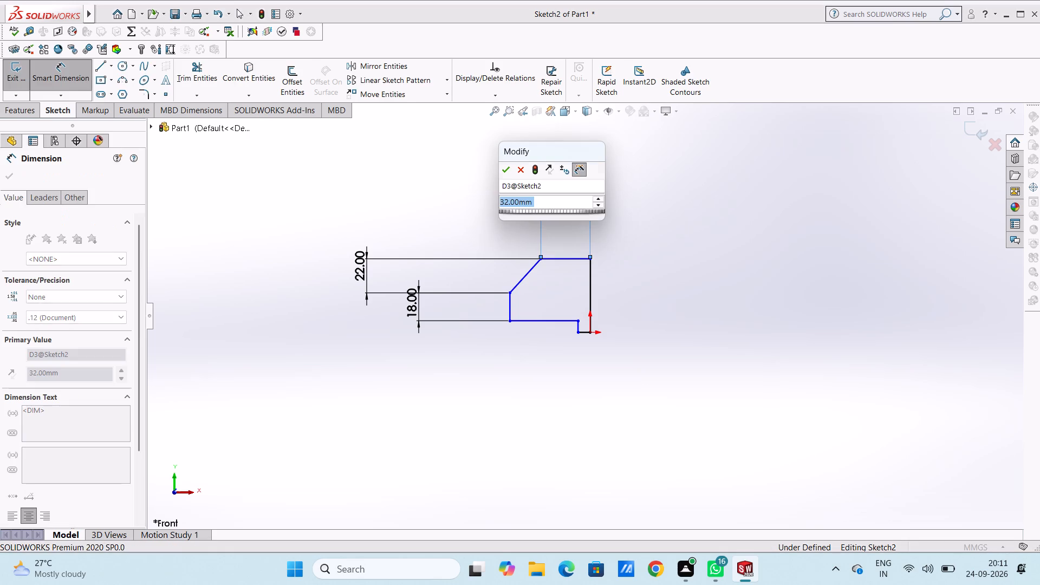
left_click(504, 170)
left_click(466, 157)
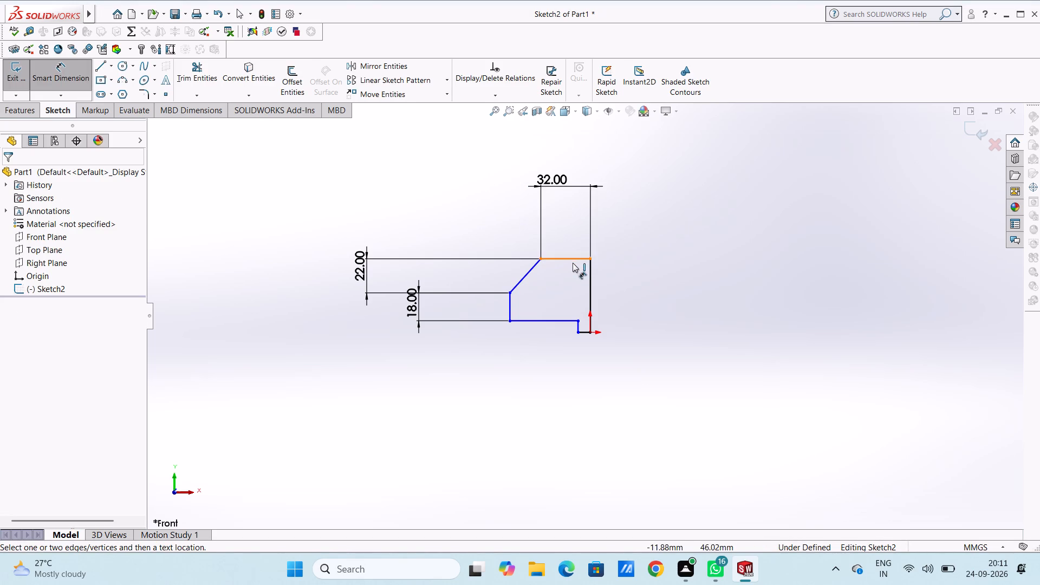
left_click(593, 281)
left_click(779, 287)
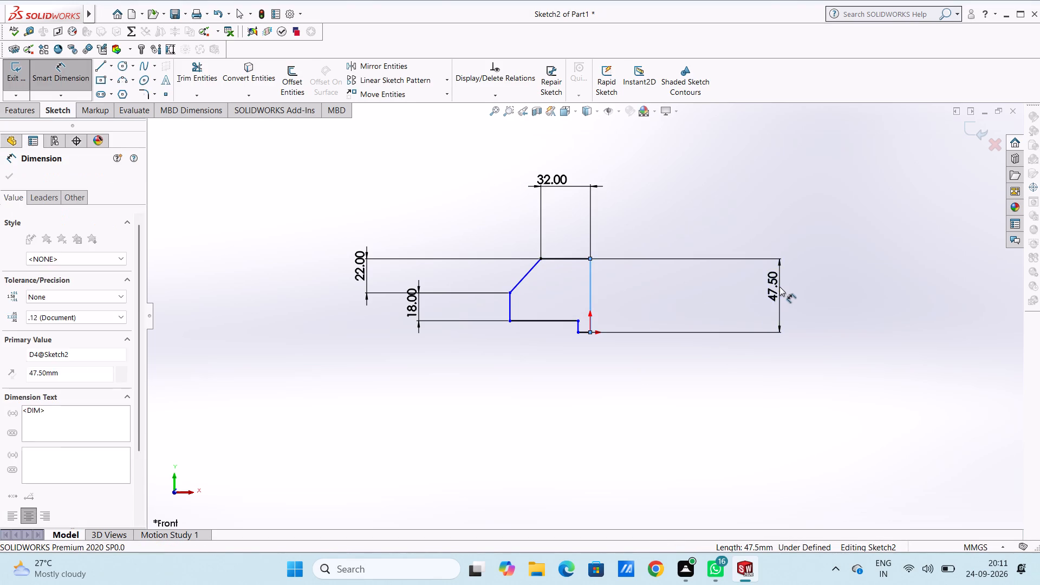
left_click(728, 271)
left_click(679, 284)
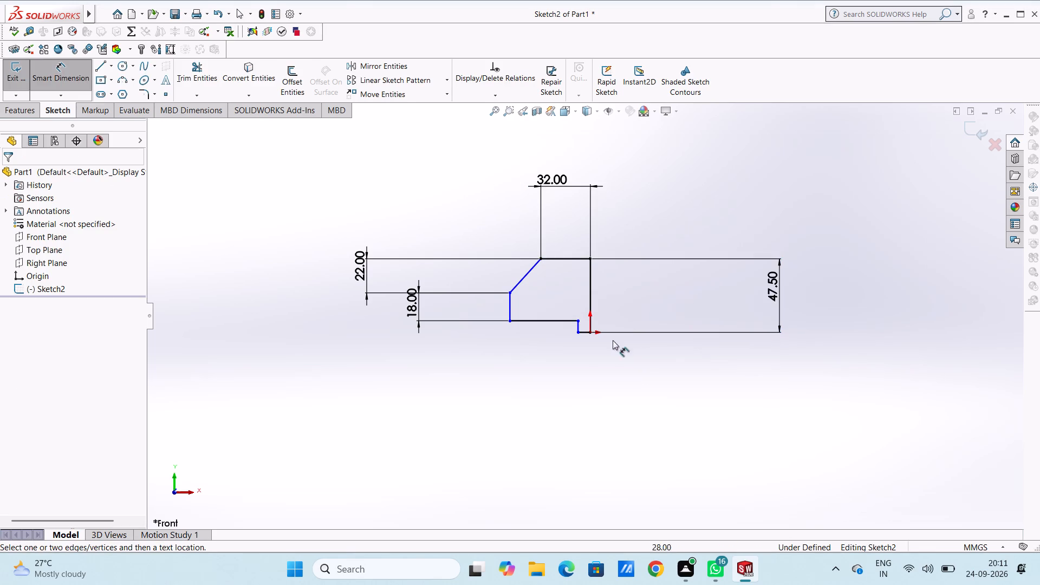
Dimension the width of the short bottom edge at the origin.
scroll(596, 351, "down", 4)
left_click(568, 303)
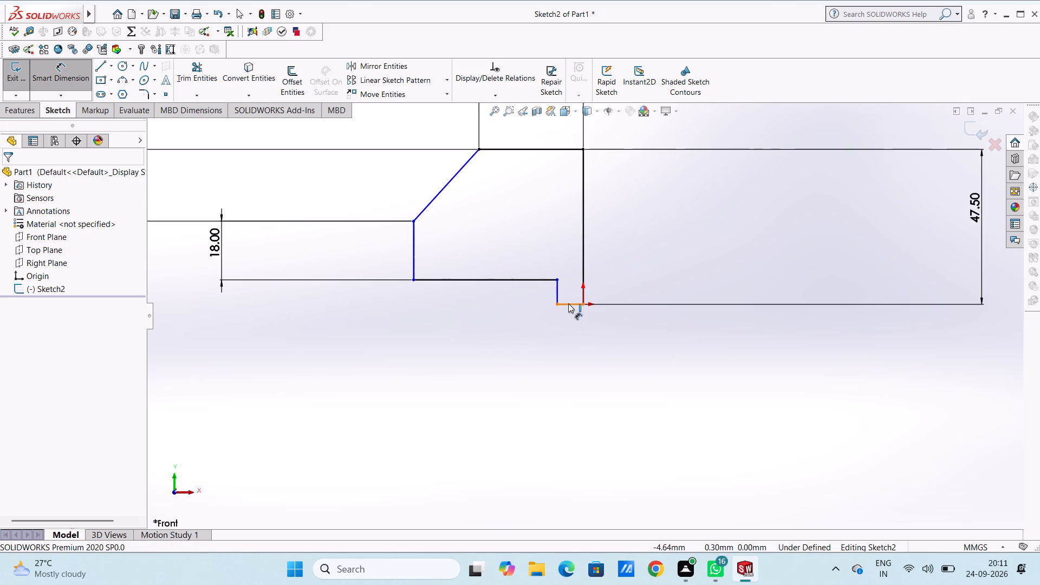
left_click(574, 383)
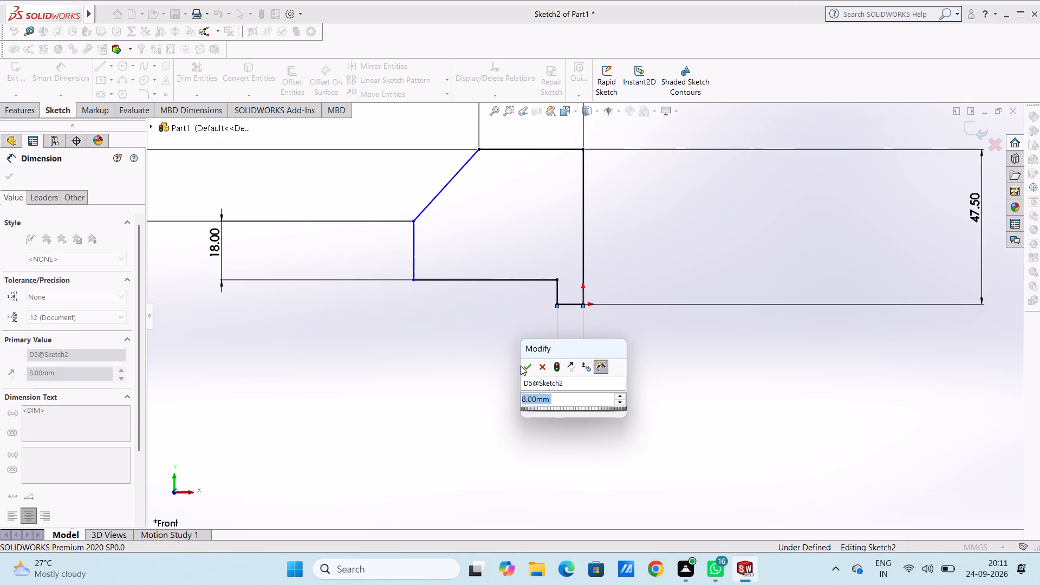
left_click(522, 366)
left_click(509, 359)
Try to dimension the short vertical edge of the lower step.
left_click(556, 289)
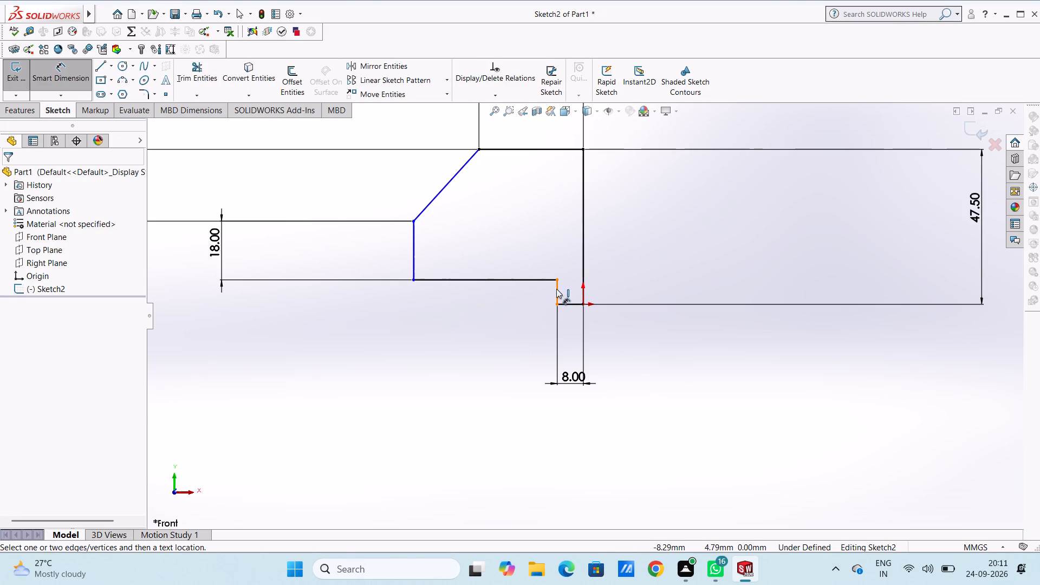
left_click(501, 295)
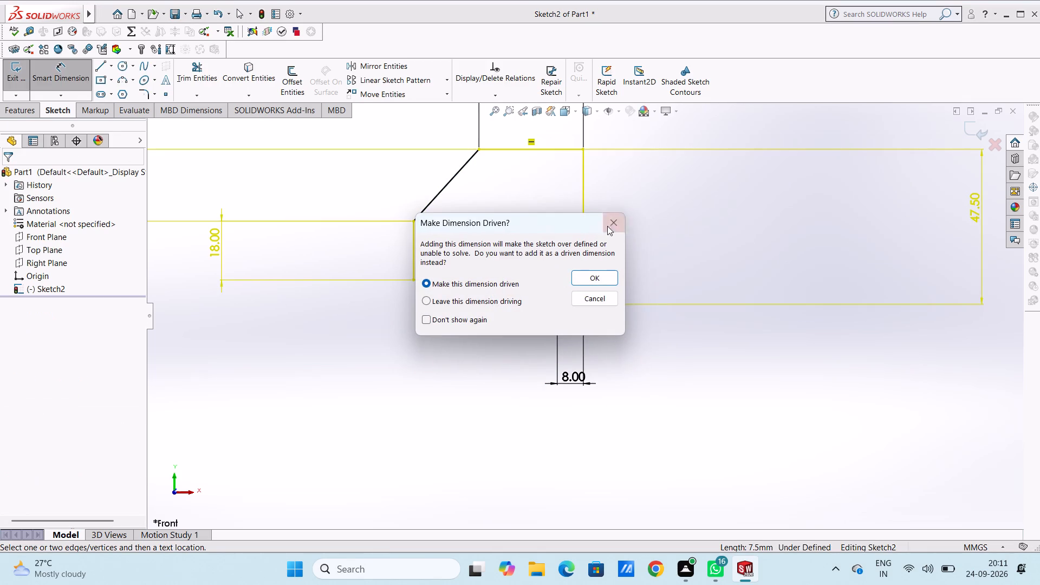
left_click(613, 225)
Dimension the length of the long lower horizontal edge left of the step.
scroll(556, 315, "up", 3)
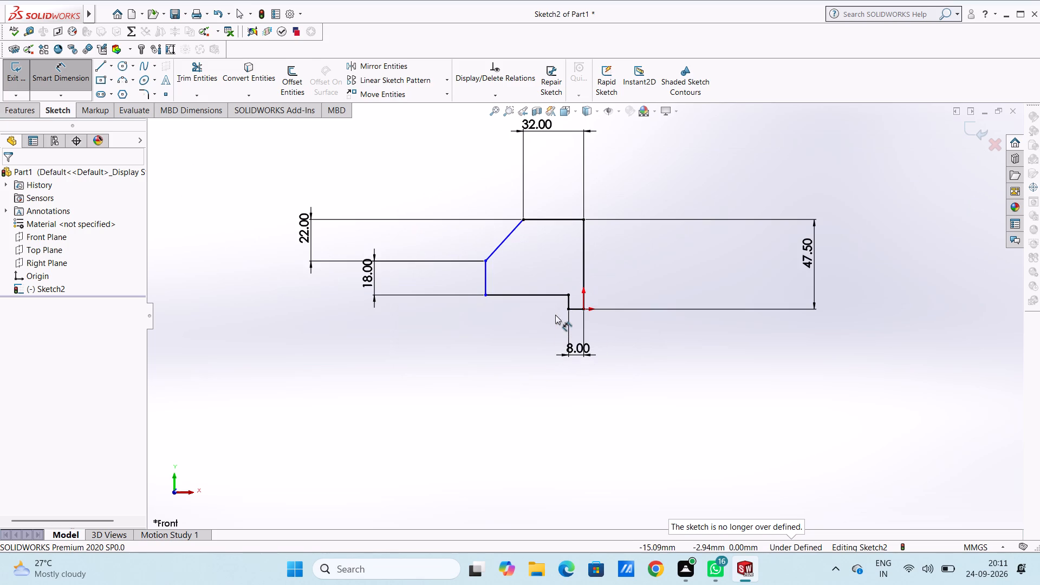
scroll(557, 315, "down", 4)
left_click(554, 293)
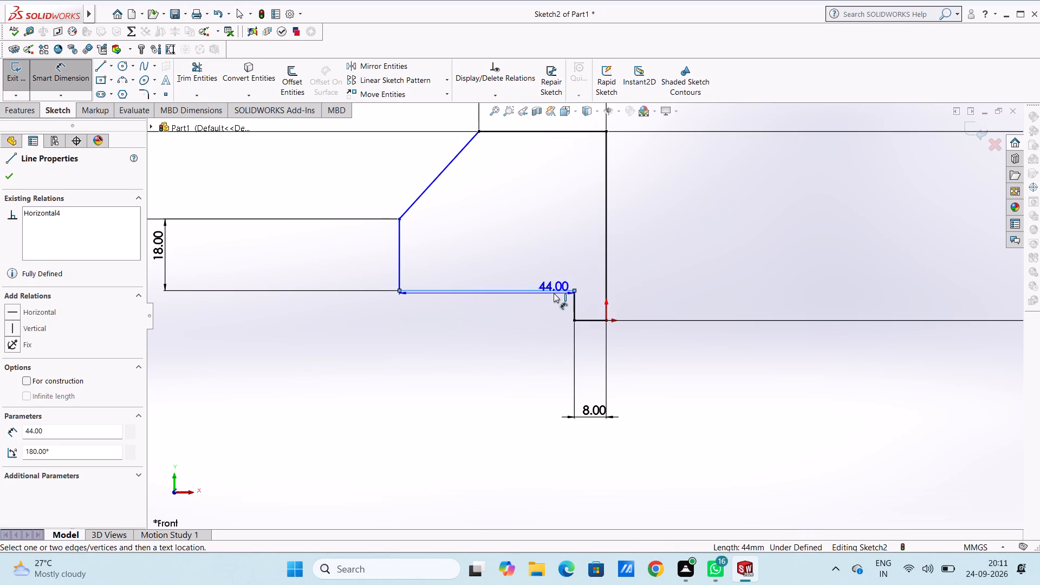
left_click(518, 402)
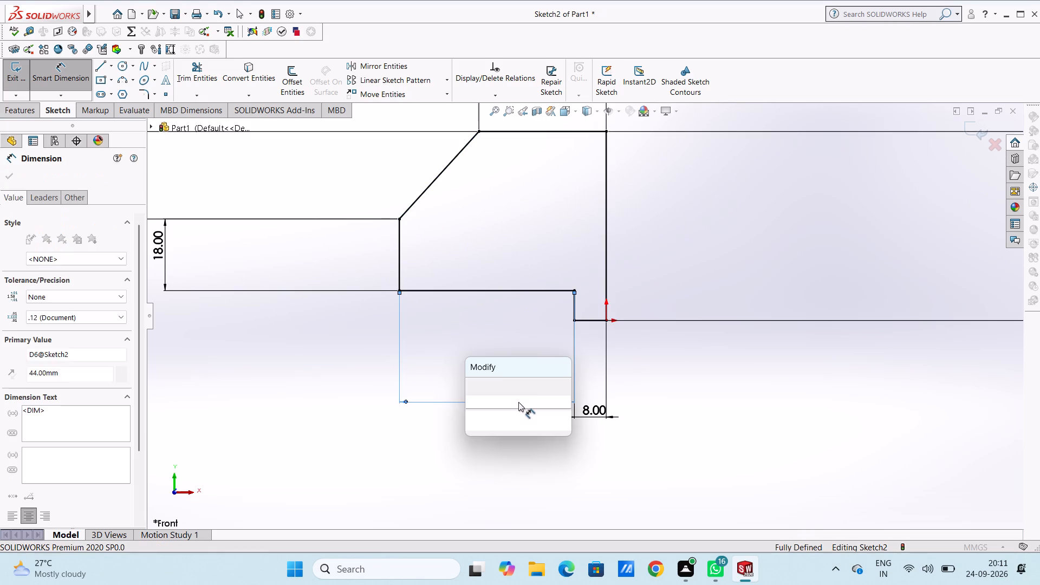
left_click(471, 384)
left_click(465, 355)
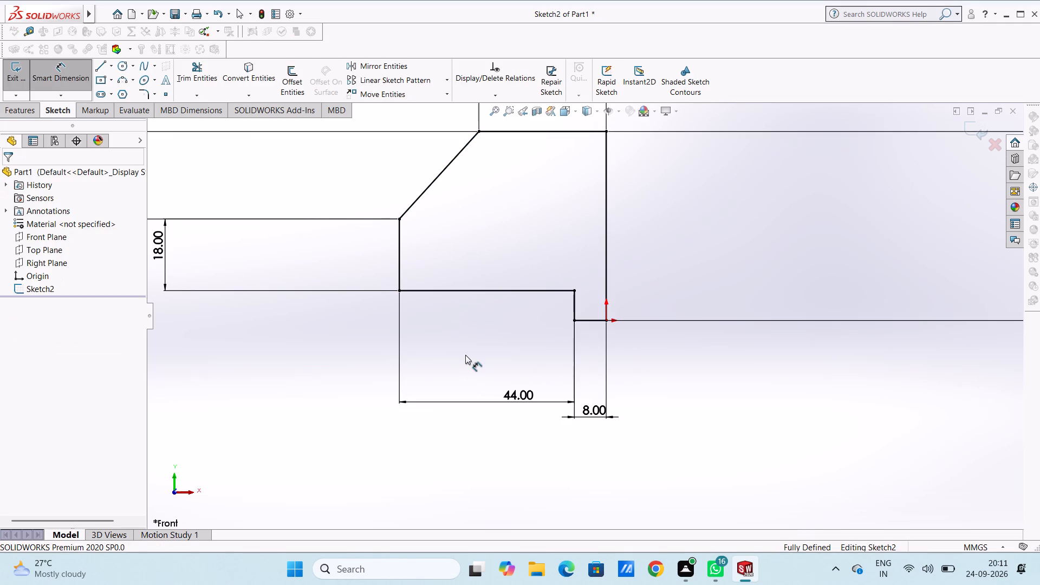
Extrude the dimensioned side profile as a solid boss with a blind depth of 125 mm.
key("Escape")
key("Escape")
scroll(465, 355, "up", 2)
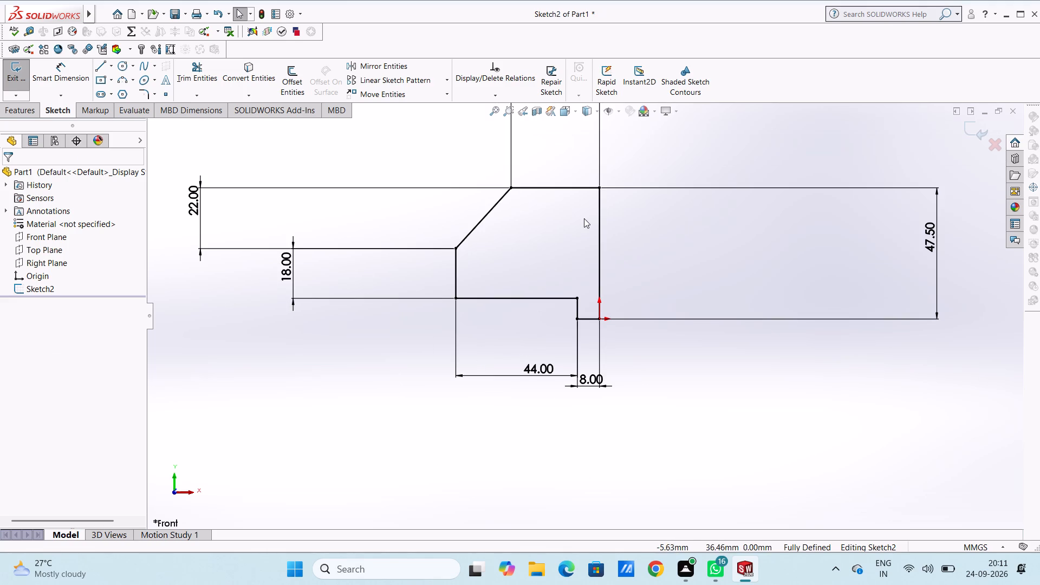
middle_click_drag(584, 218, 568, 252)
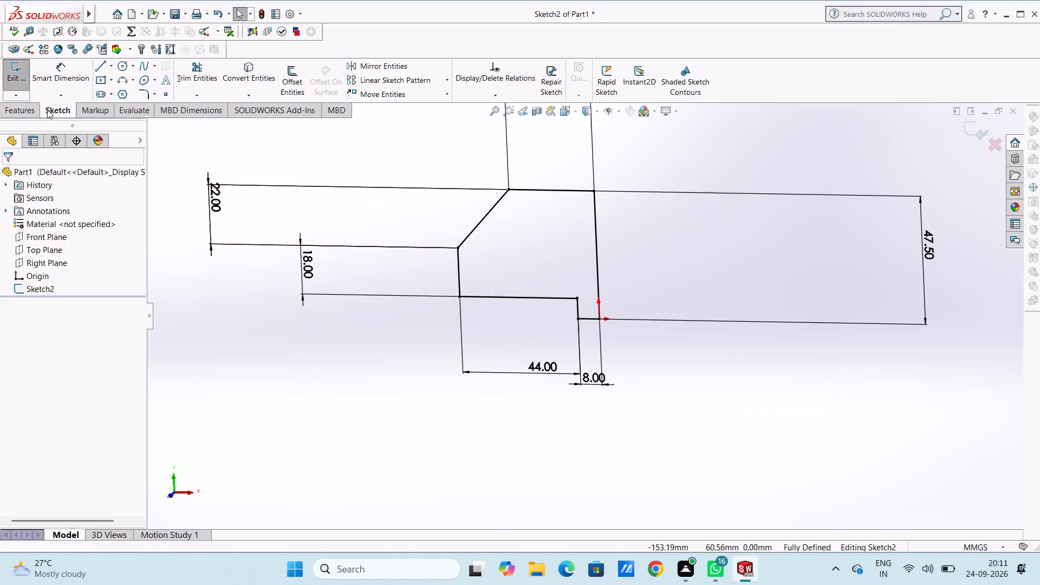
left_click(33, 109)
left_click(21, 72)
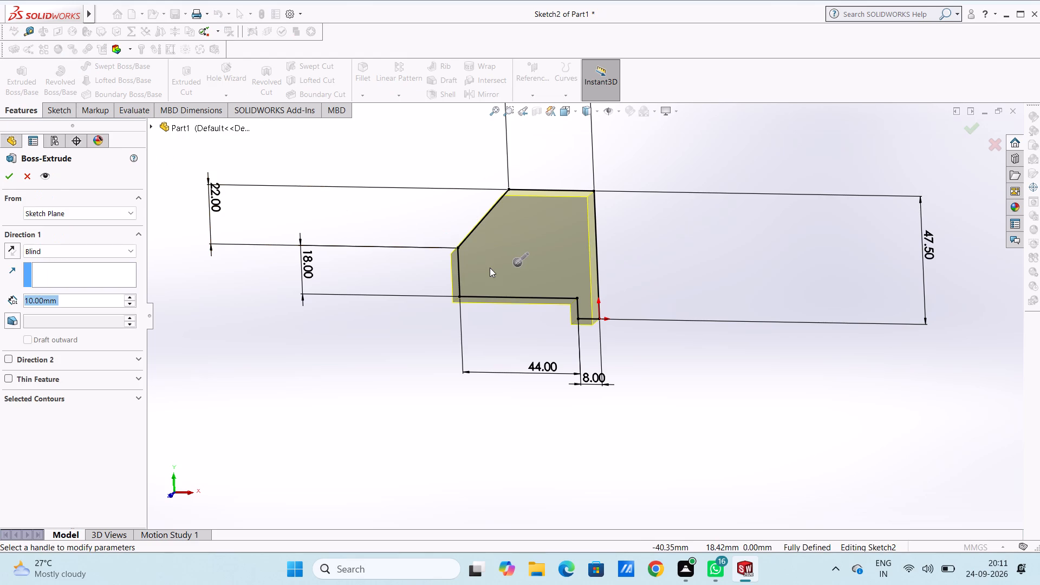
type("125")
key("Return")
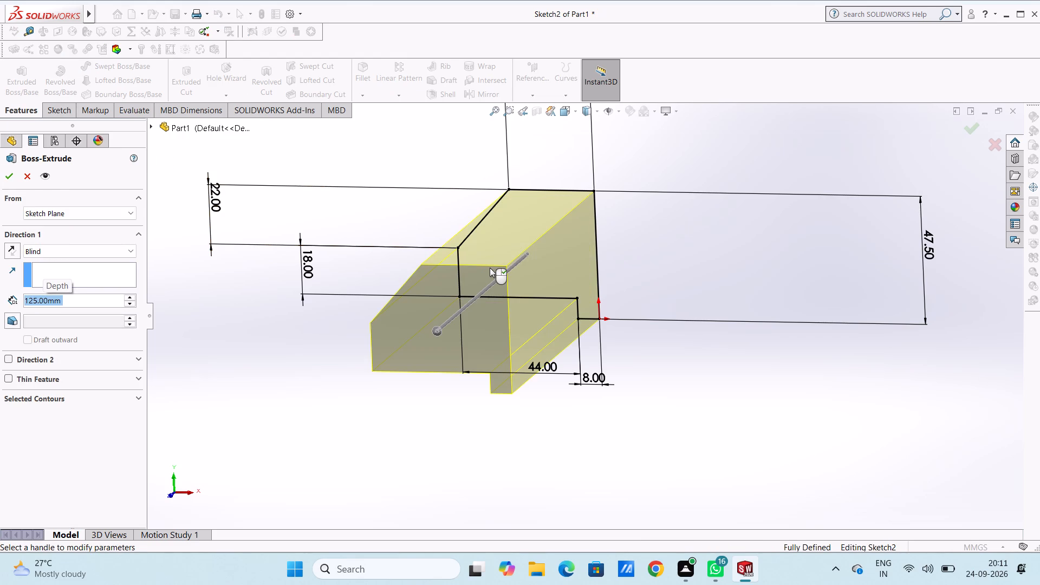
scroll(490, 268, "up", 3)
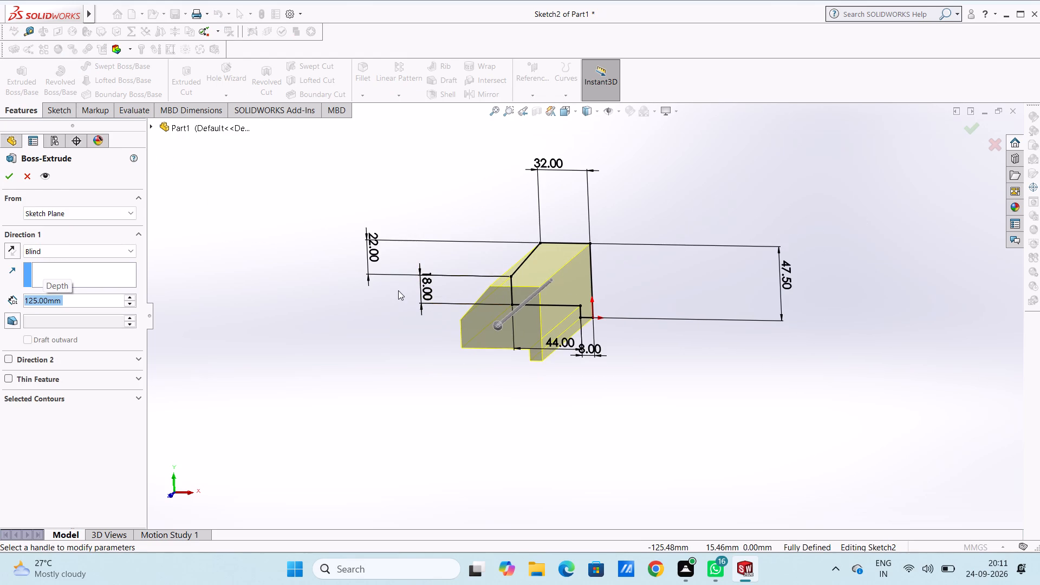
middle_click_drag(376, 298, 376, 298)
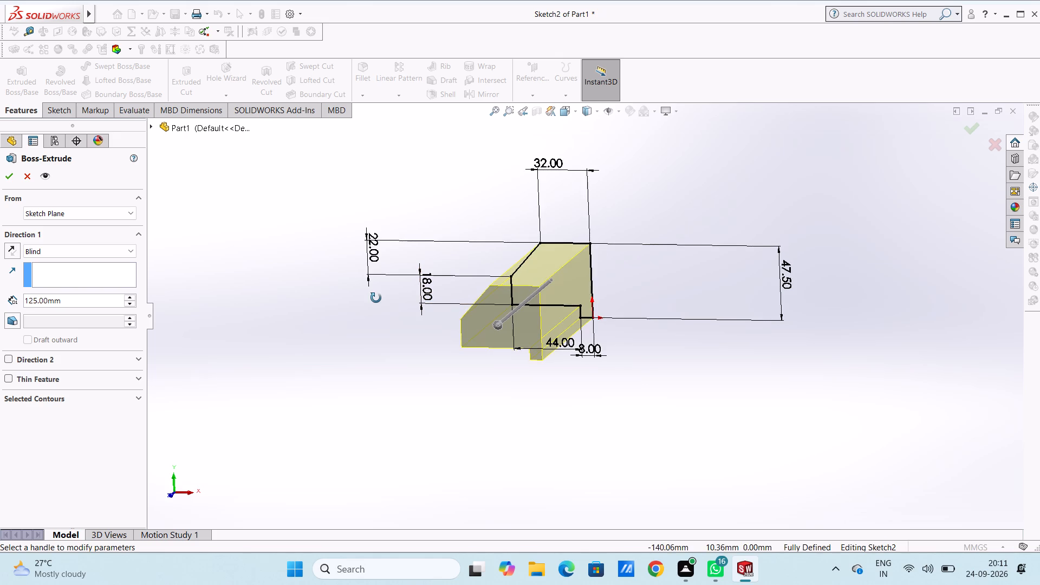
middle_click_drag(376, 298, 392, 334)
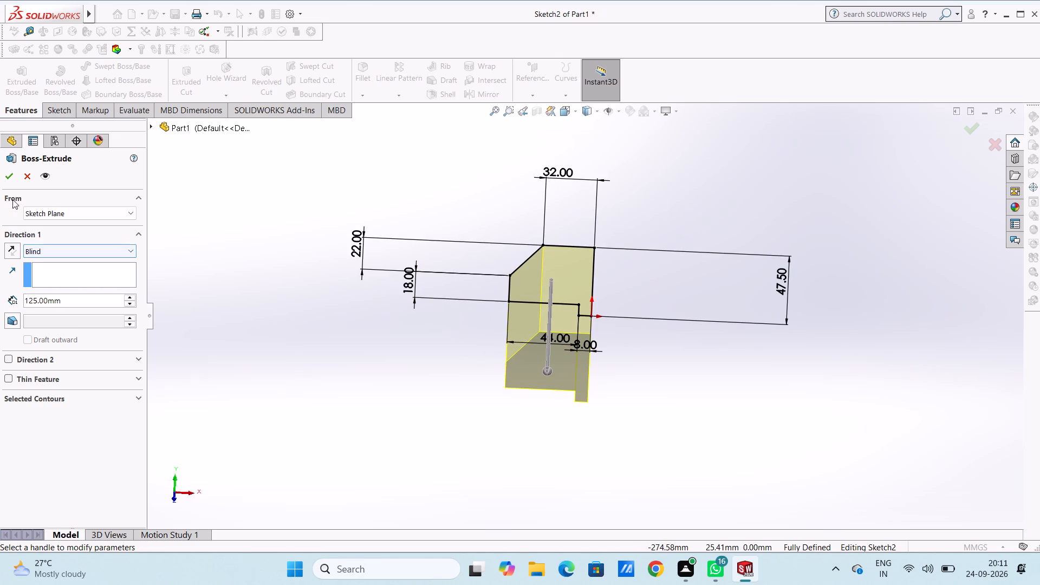
left_click(7, 174)
left_click(268, 246)
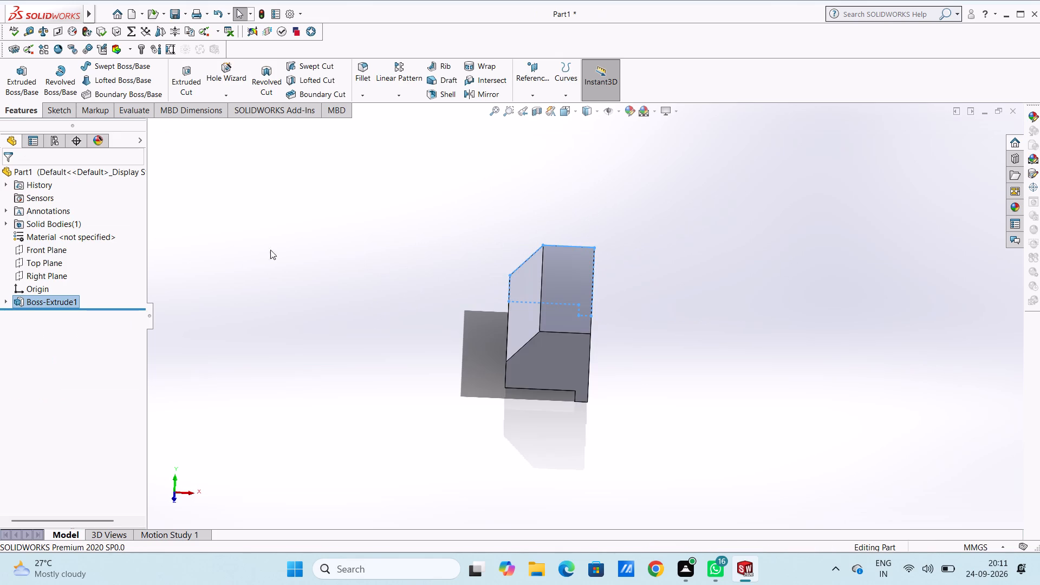
Examine the extruded jaw body from several angles, including its sloped face, top face, end faces and stepped underside.
middle_click_drag(327, 271, 396, 266)
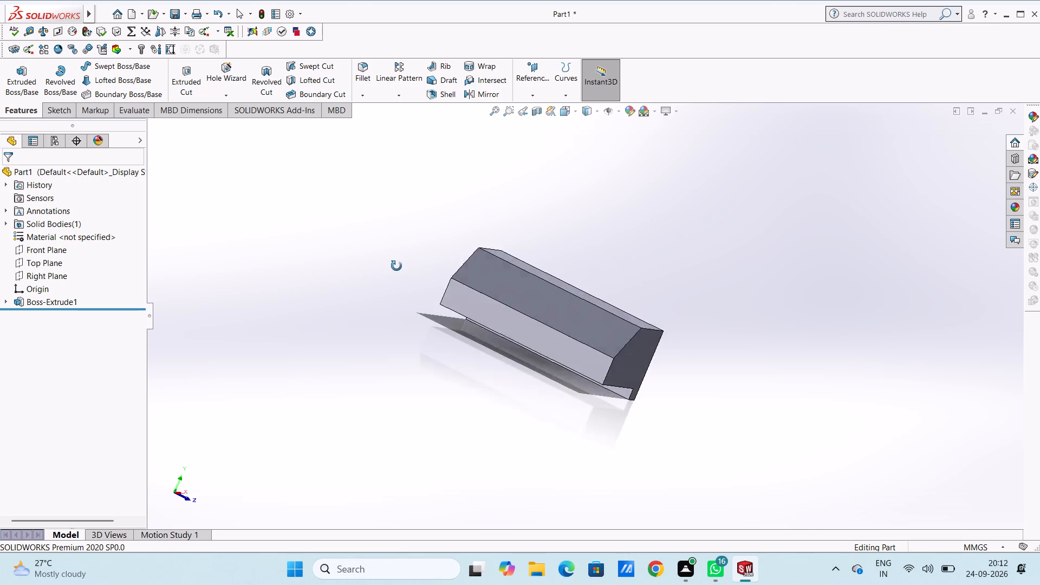
middle_click_drag(396, 266, 354, 249)
middle_click_drag(446, 249, 477, 255)
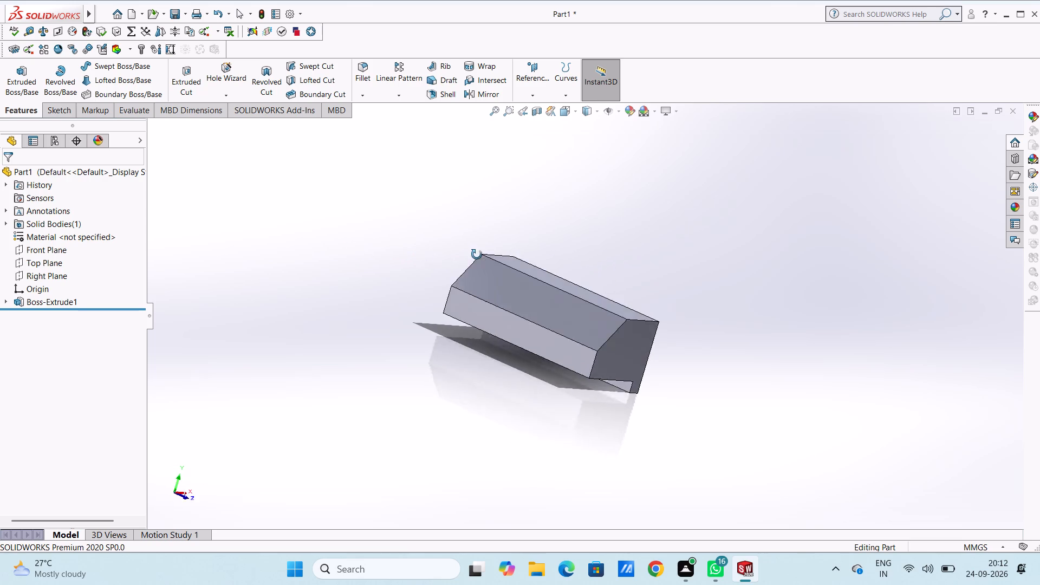
middle_click_drag(477, 255, 447, 295)
middle_click_drag(453, 285, 446, 247)
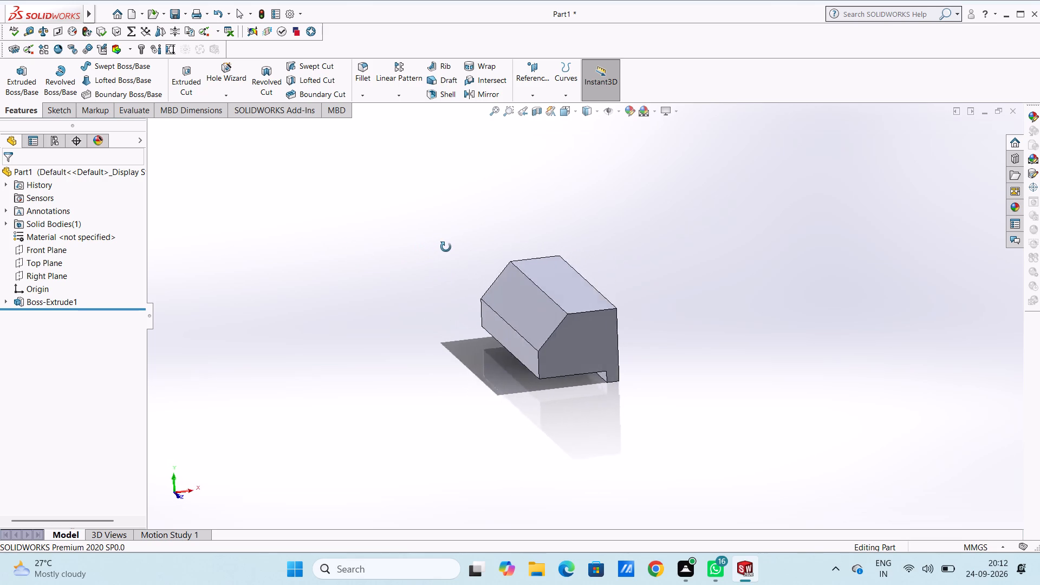
middle_click_drag(446, 247, 465, 254)
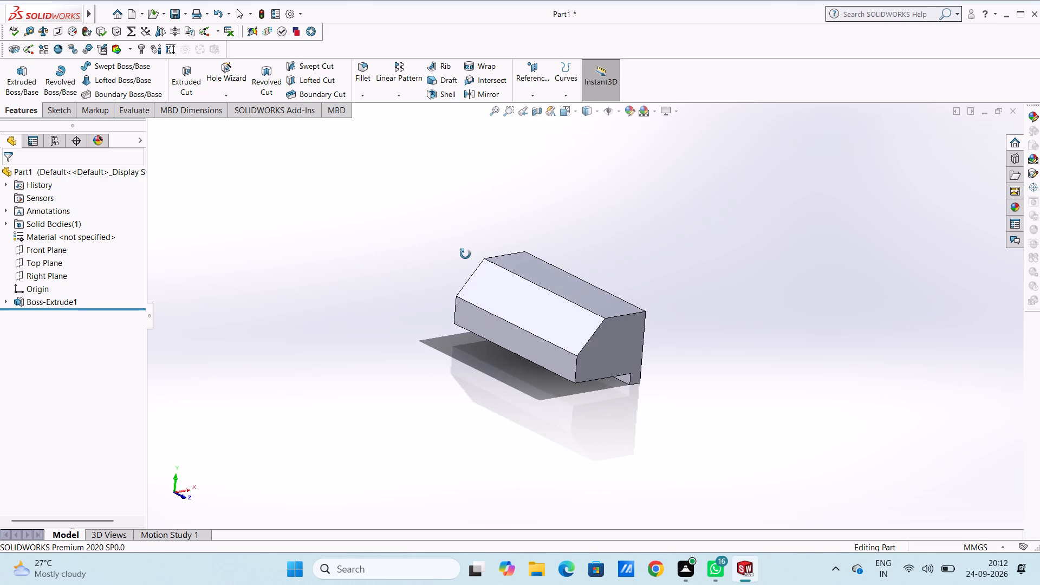
middle_click_drag(465, 254, 456, 259)
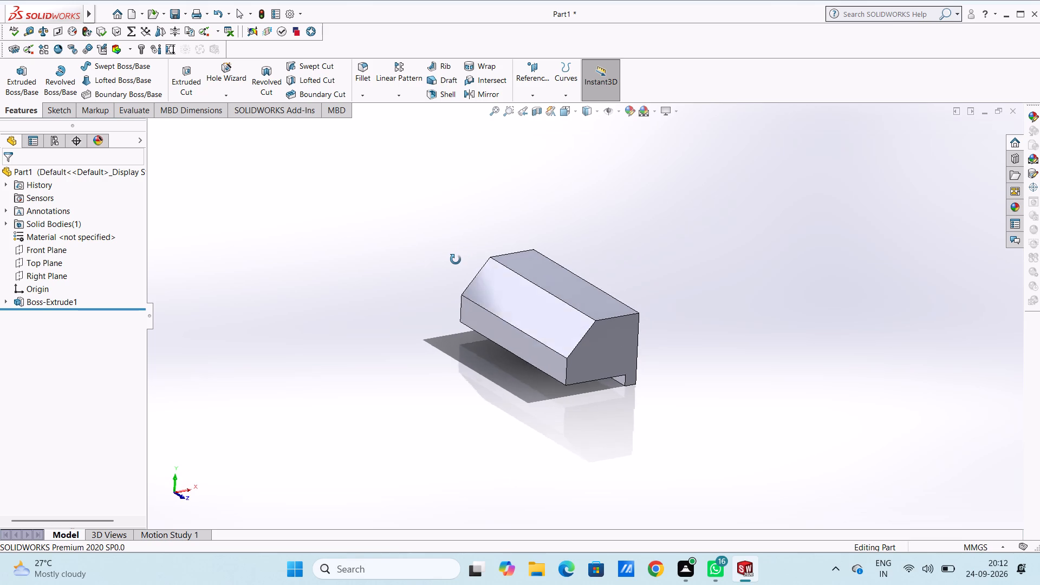
middle_click_drag(456, 259, 454, 260)
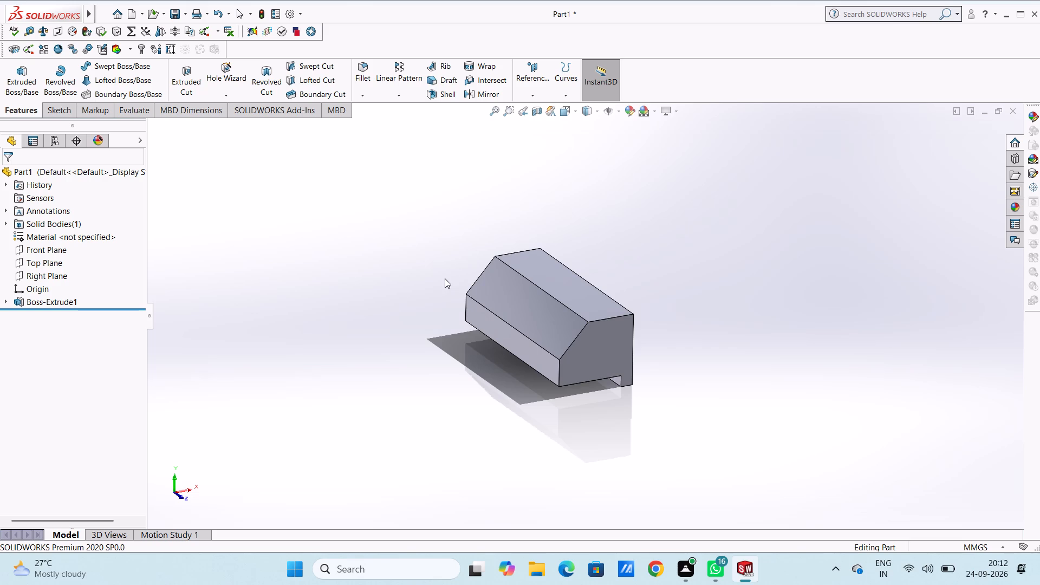
middle_click_drag(450, 282, 476, 304)
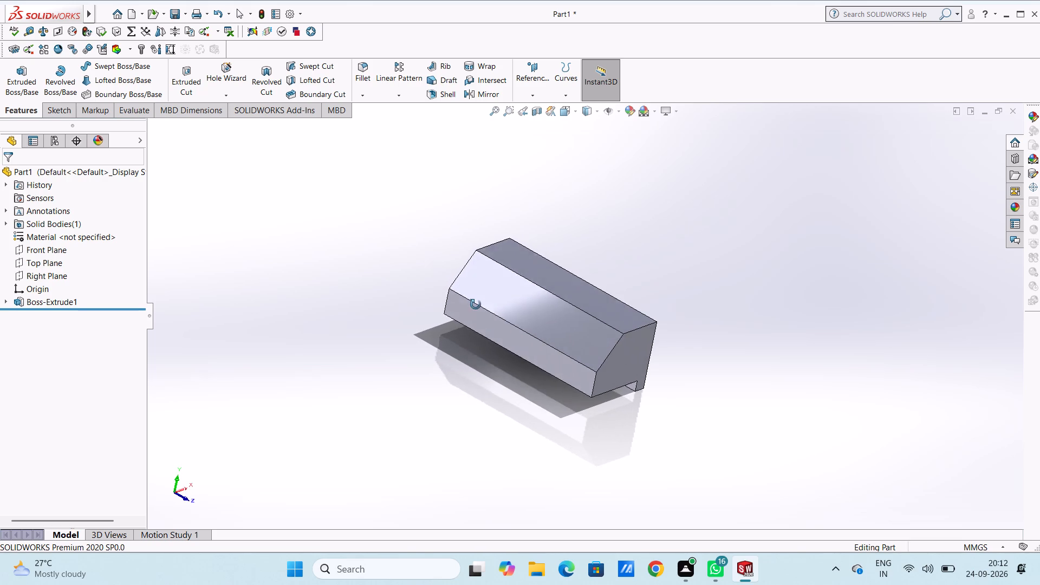
middle_click_drag(476, 304, 472, 311)
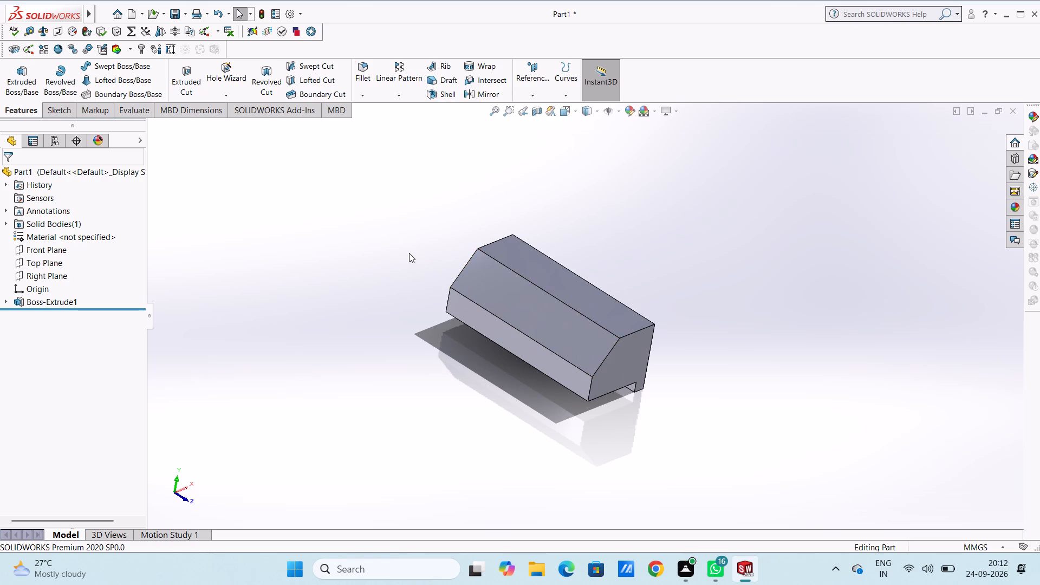
middle_click_drag(409, 253, 411, 268)
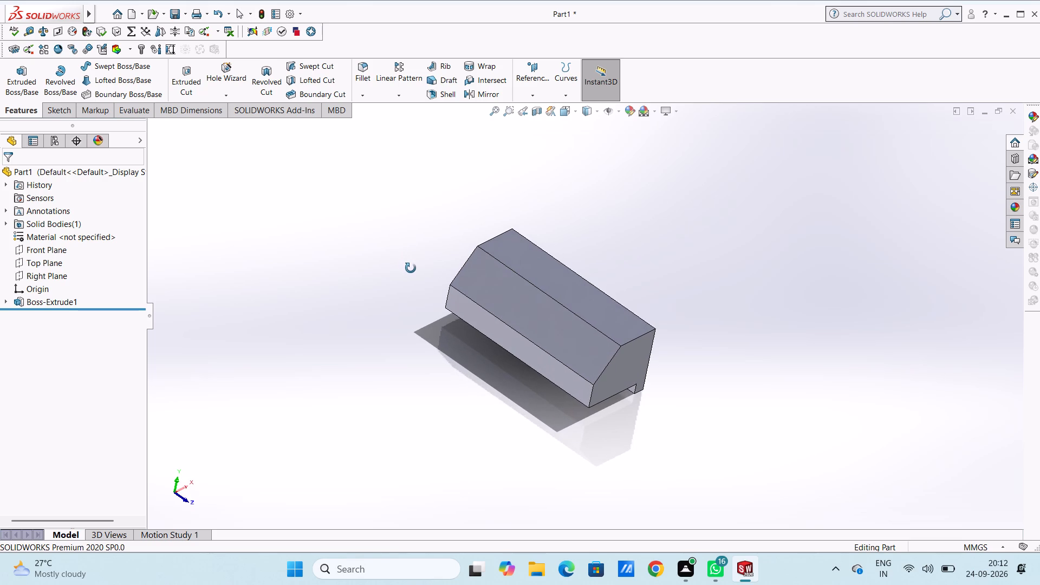
middle_click_drag(411, 268, 388, 264)
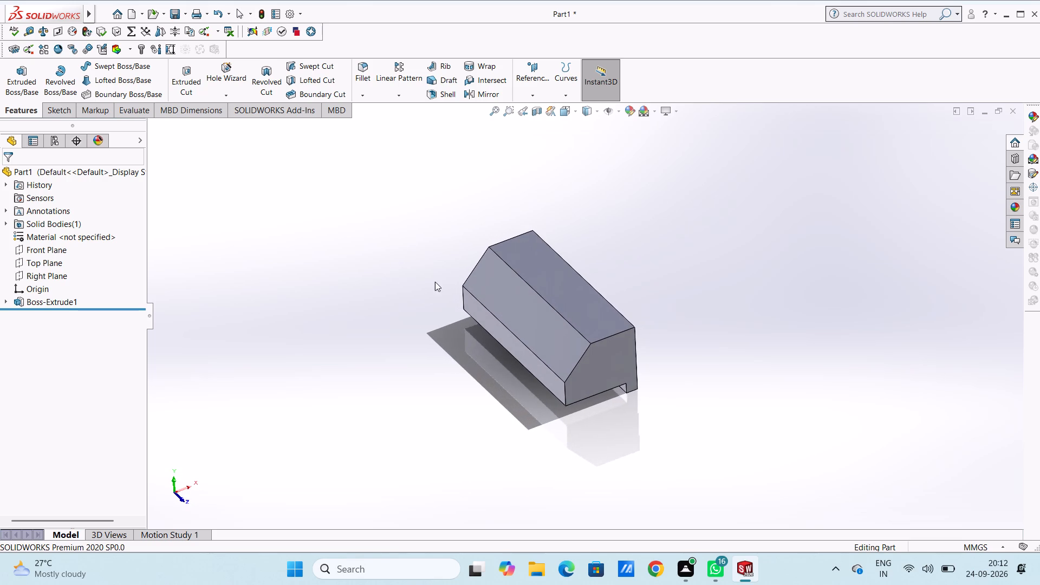
middle_click_drag(420, 272, 595, 301)
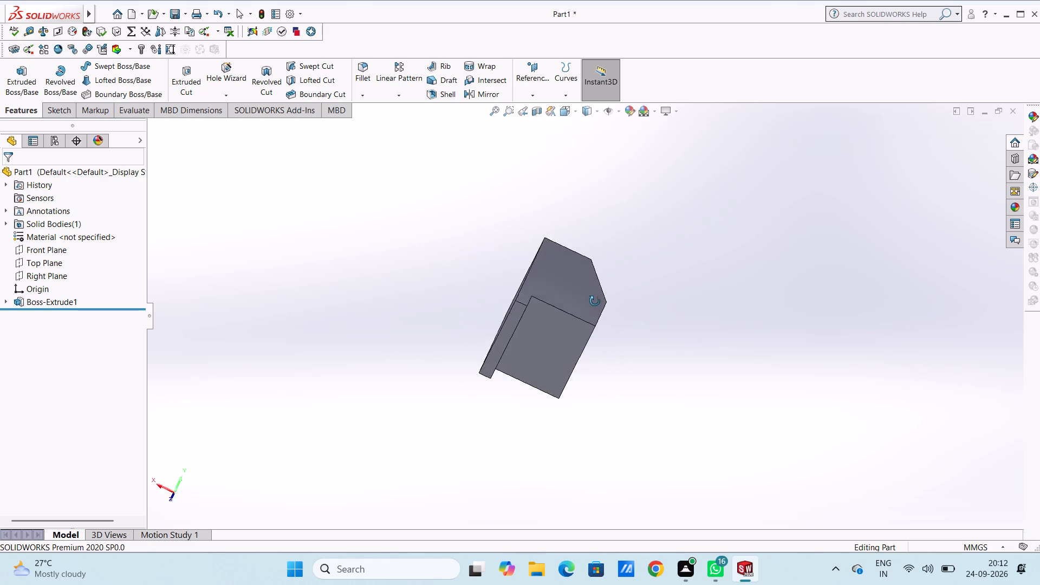
middle_click_drag(595, 301, 439, 334)
scroll(554, 326, "down", 1)
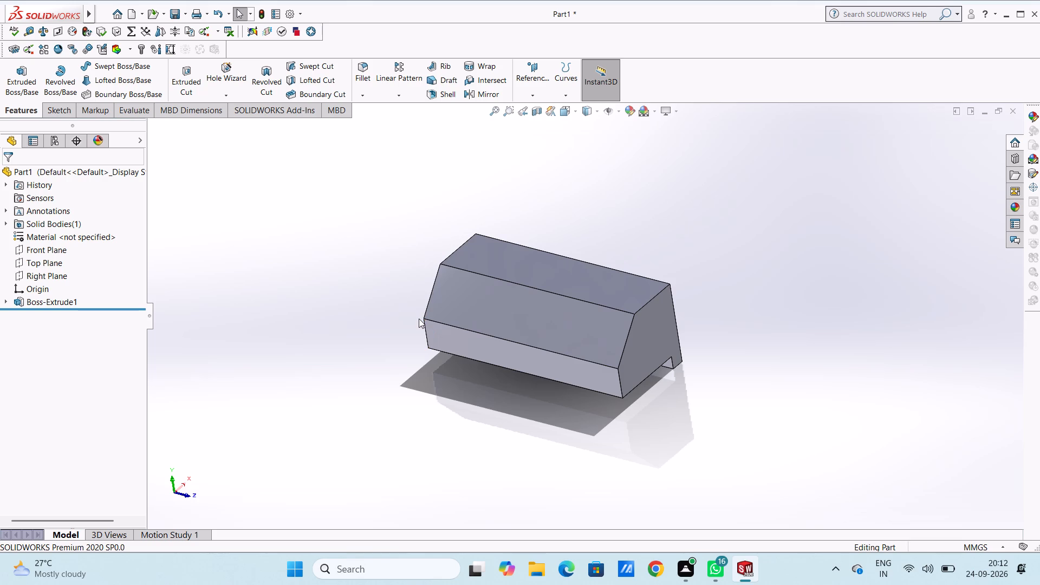
middle_click_drag(414, 329, 444, 360)
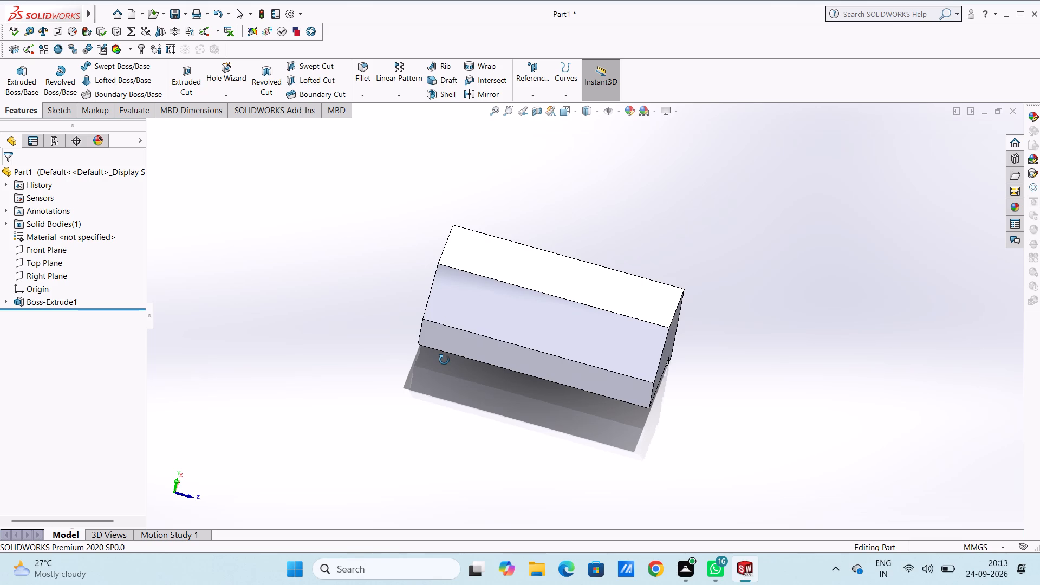
middle_click_drag(444, 360, 444, 359)
middle_click_drag(437, 298, 458, 321)
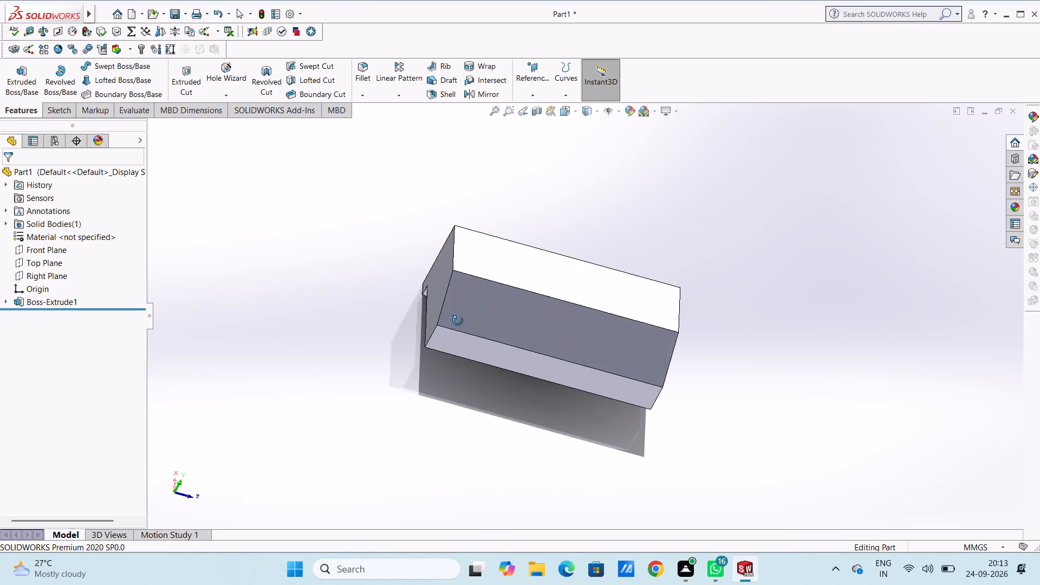
middle_click_drag(458, 321, 431, 323)
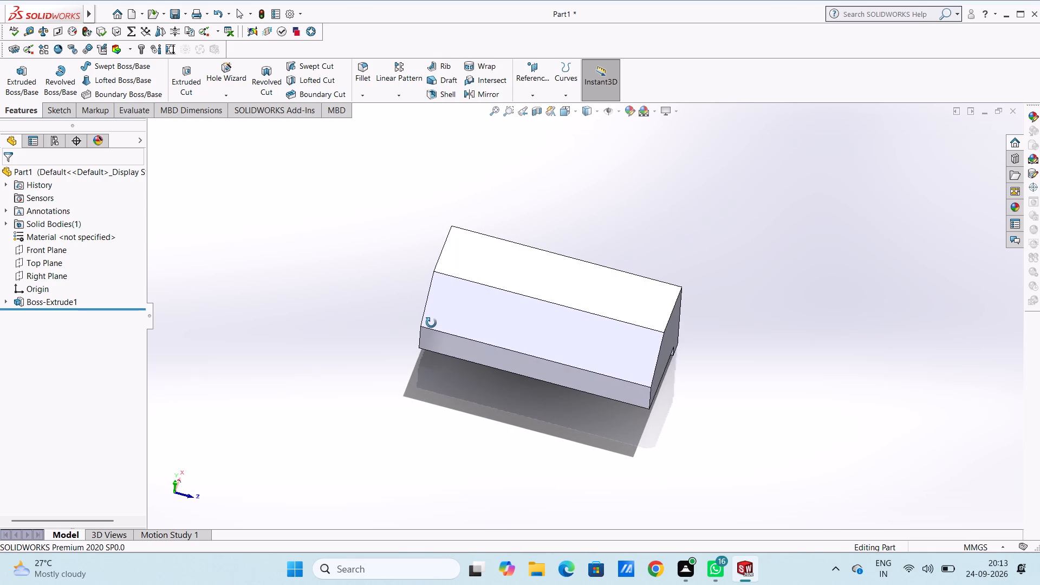
middle_click_drag(431, 323, 433, 322)
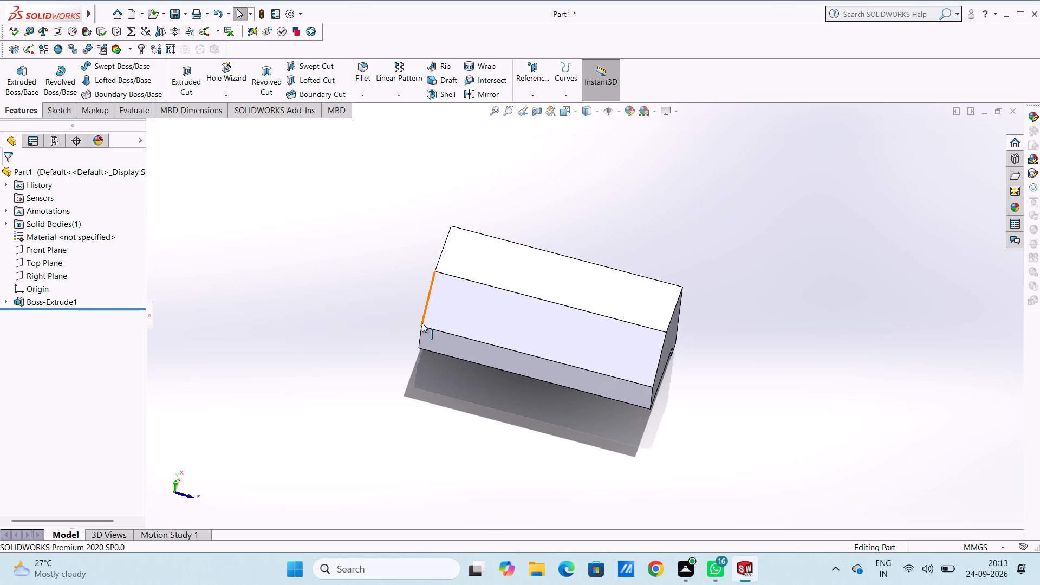
middle_click_drag(501, 392, 516, 393)
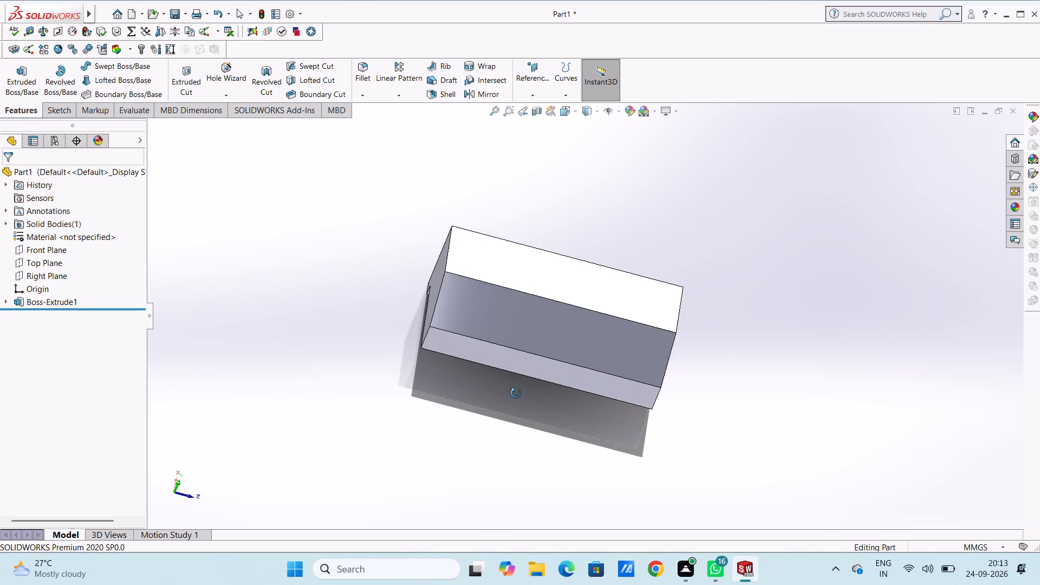
middle_click_drag(516, 393, 526, 388)
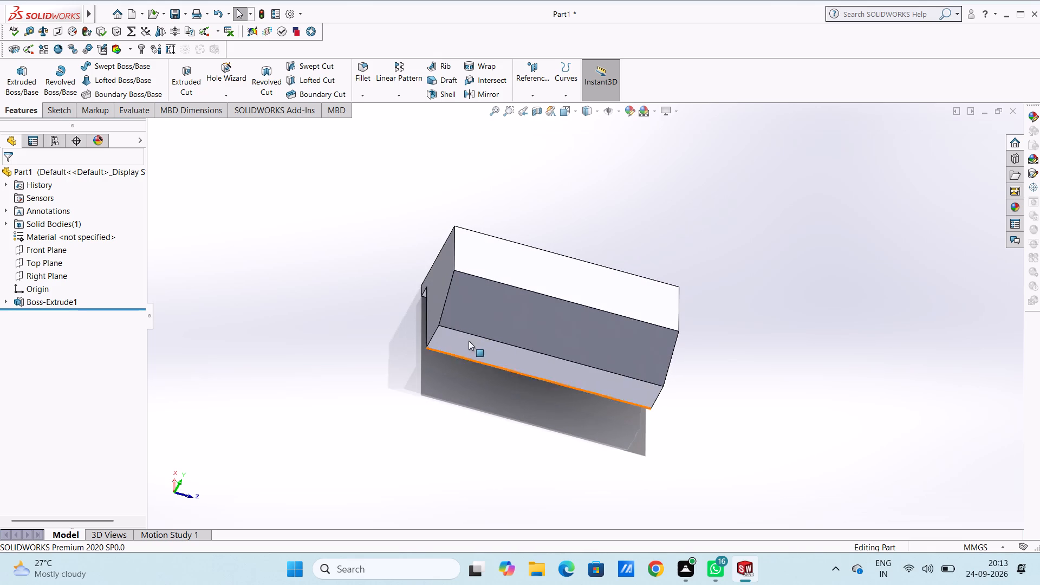
middle_click_drag(394, 243, 421, 326)
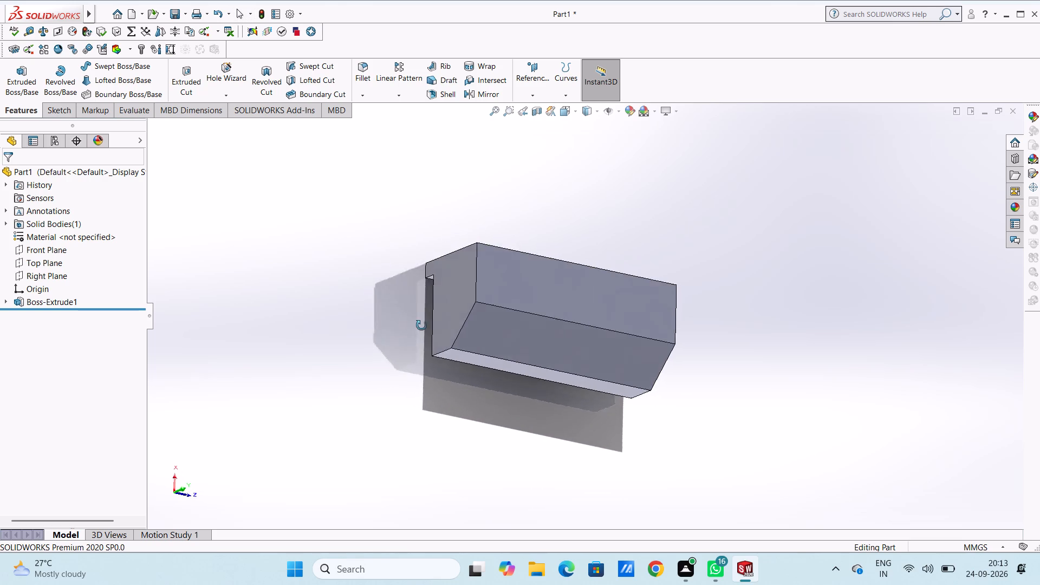
middle_click_drag(421, 326, 405, 291)
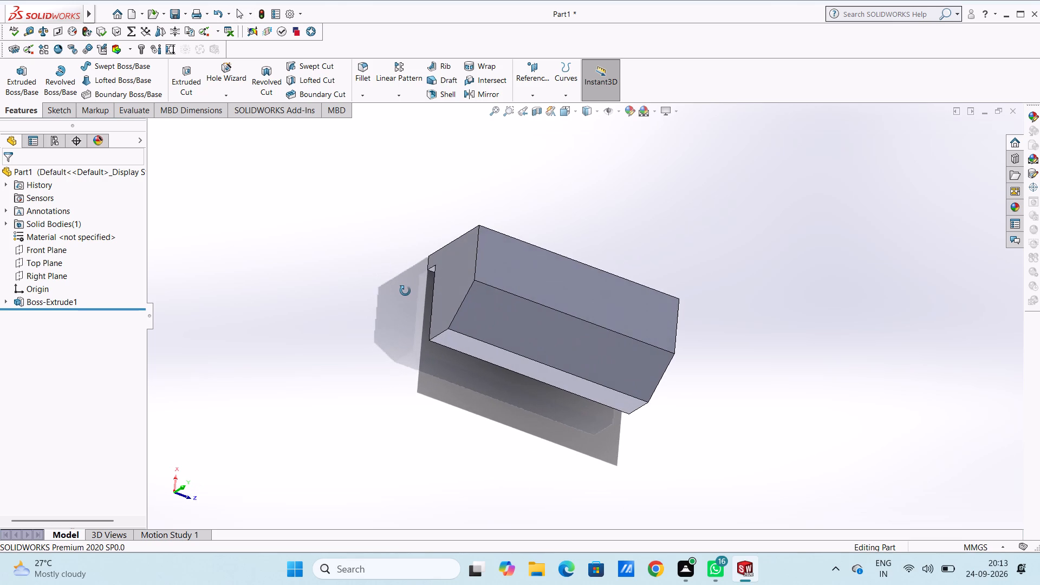
middle_click_drag(405, 291, 407, 291)
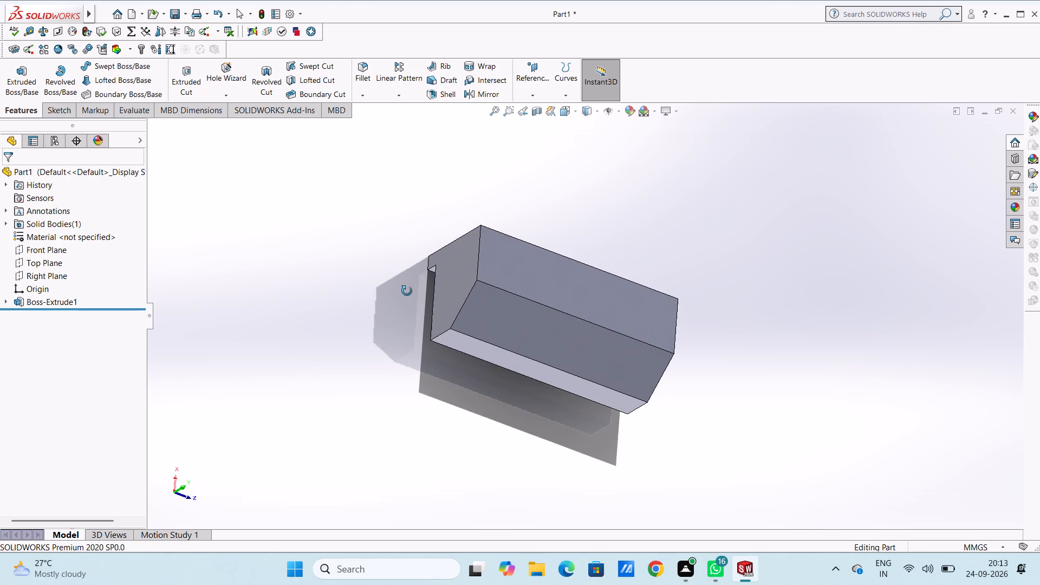
middle_click_drag(407, 291, 405, 311)
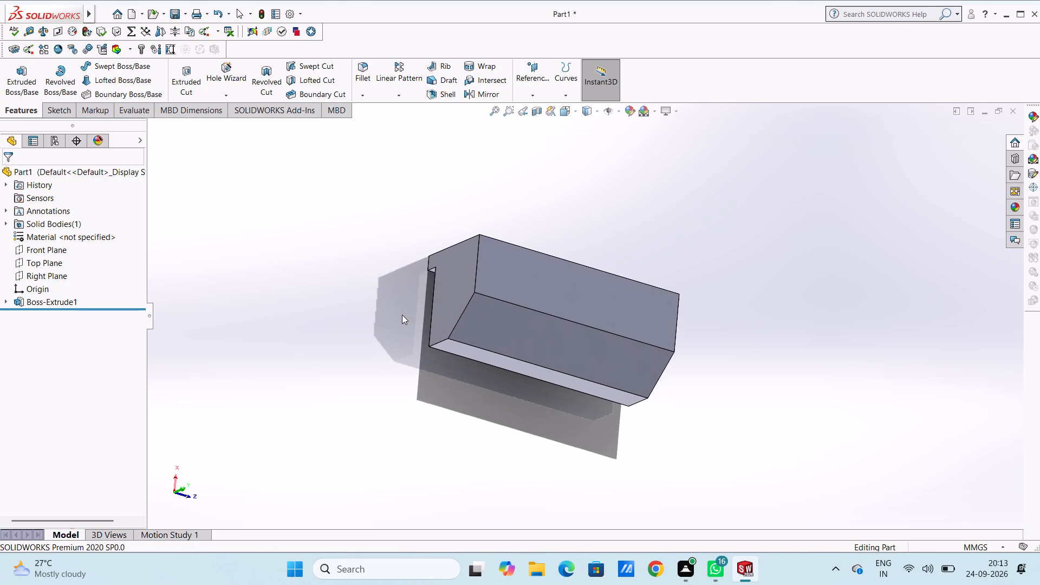
middle_click_drag(444, 382, 350, 263)
middle_click_drag(503, 394, 611, 361)
middle_click_drag(355, 212, 347, 218)
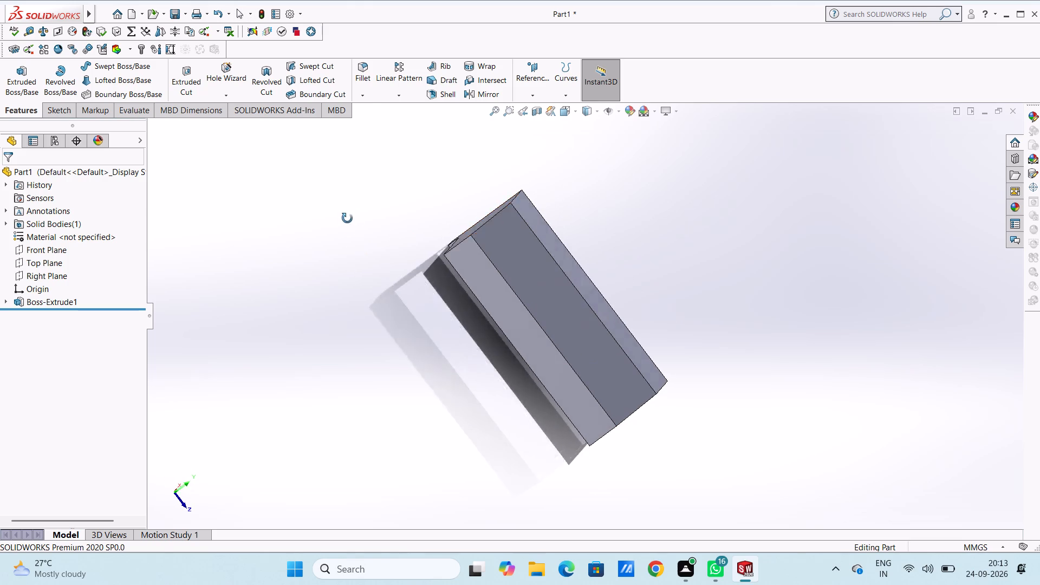
middle_click_drag(347, 218, 374, 294)
middle_click_drag(458, 243, 438, 240)
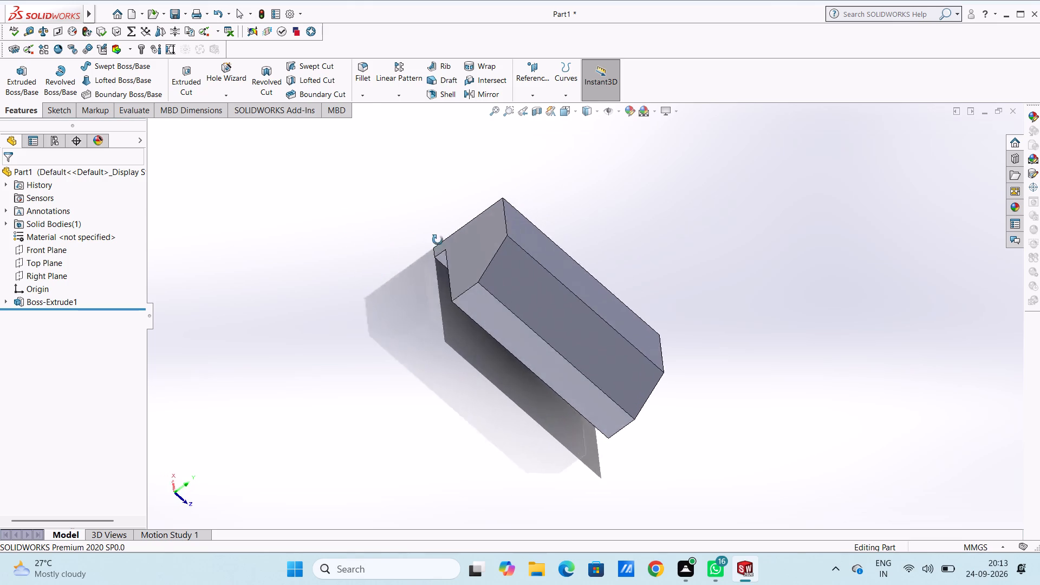
middle_click_drag(438, 240, 409, 229)
middle_click_drag(502, 395, 504, 376)
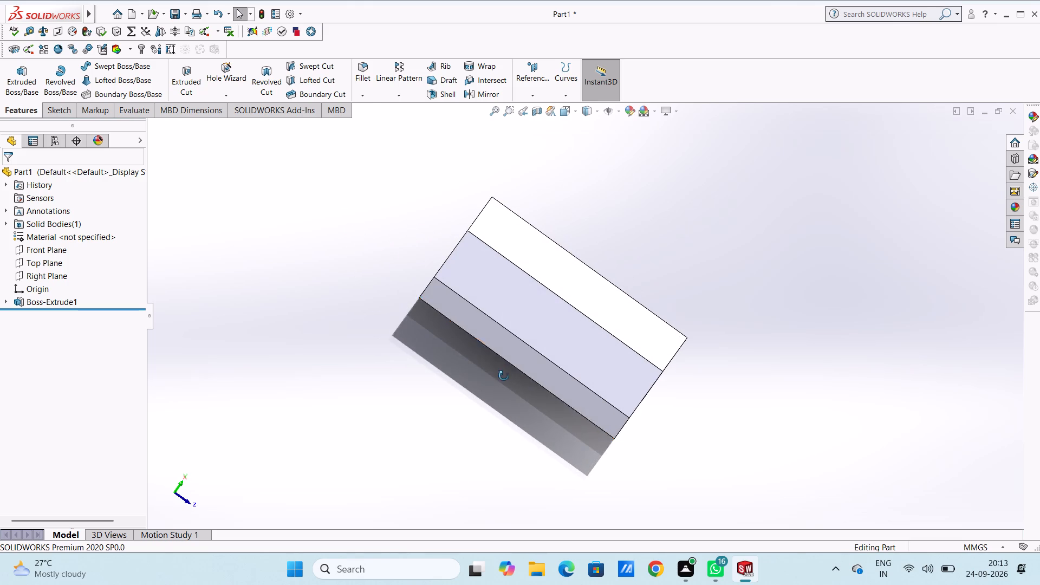
middle_click_drag(504, 376, 477, 331)
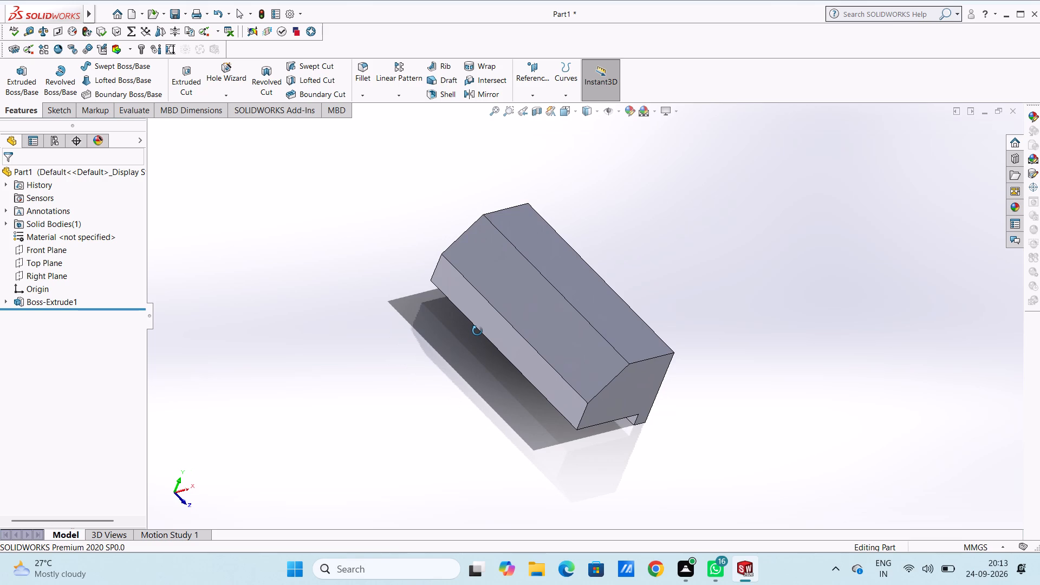
middle_click_drag(477, 331, 480, 328)
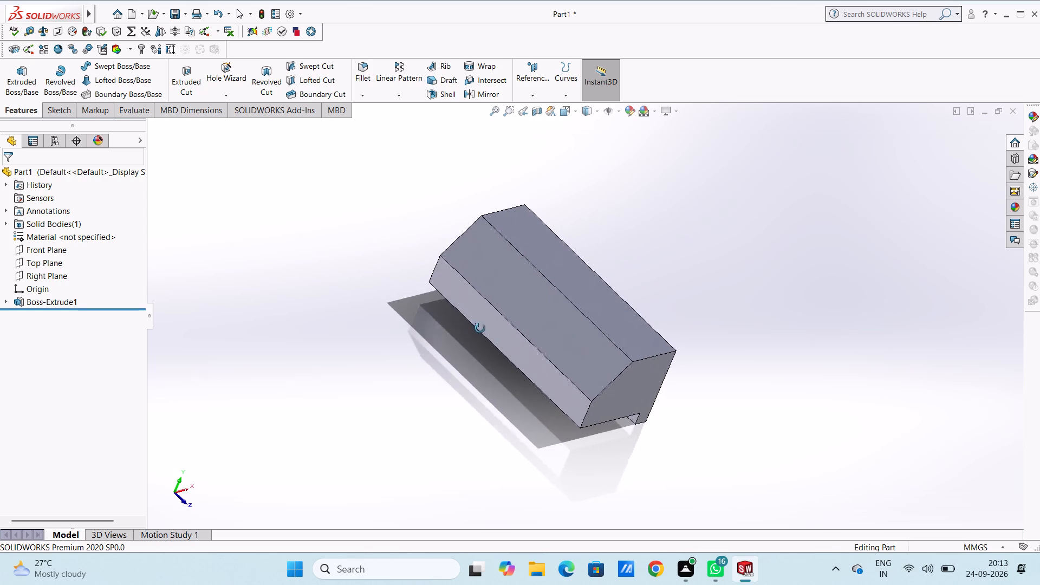
Examine the extruded jaw body from several angles, covering its top face, sloped face, front face and stepped end profile.
middle_click_drag(480, 328, 482, 326)
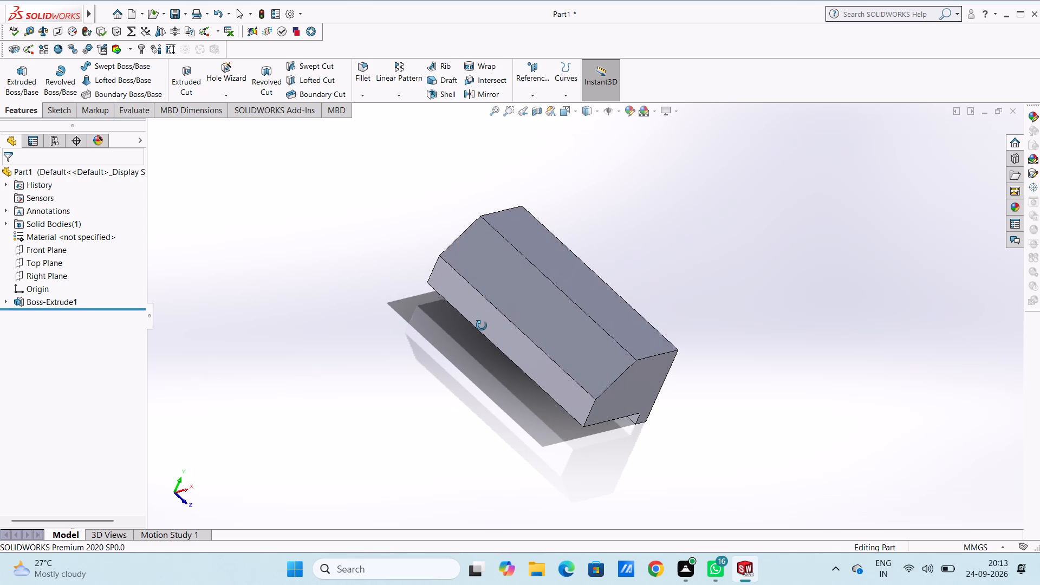
middle_click_drag(482, 326, 482, 326)
middle_click_drag(515, 350, 526, 383)
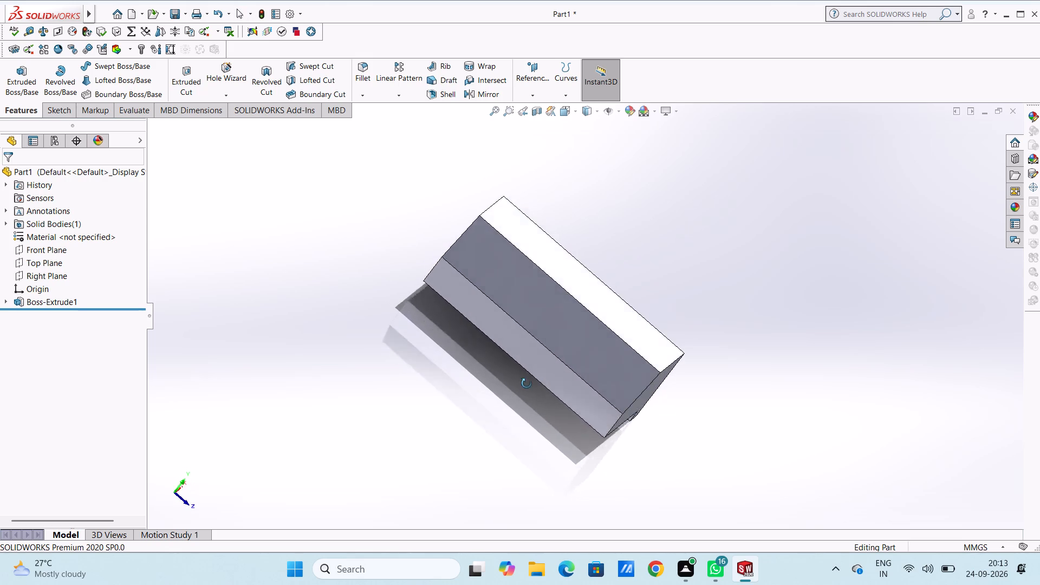
middle_click_drag(526, 383, 522, 386)
middle_click(477, 353)
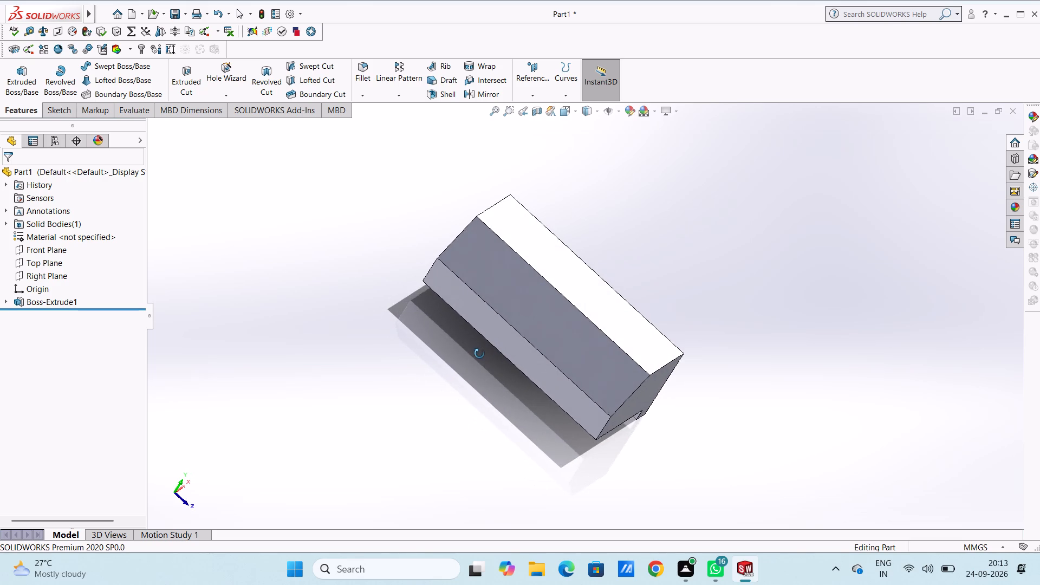
middle_click_drag(500, 375, 489, 375)
middle_click_drag(448, 369, 476, 381)
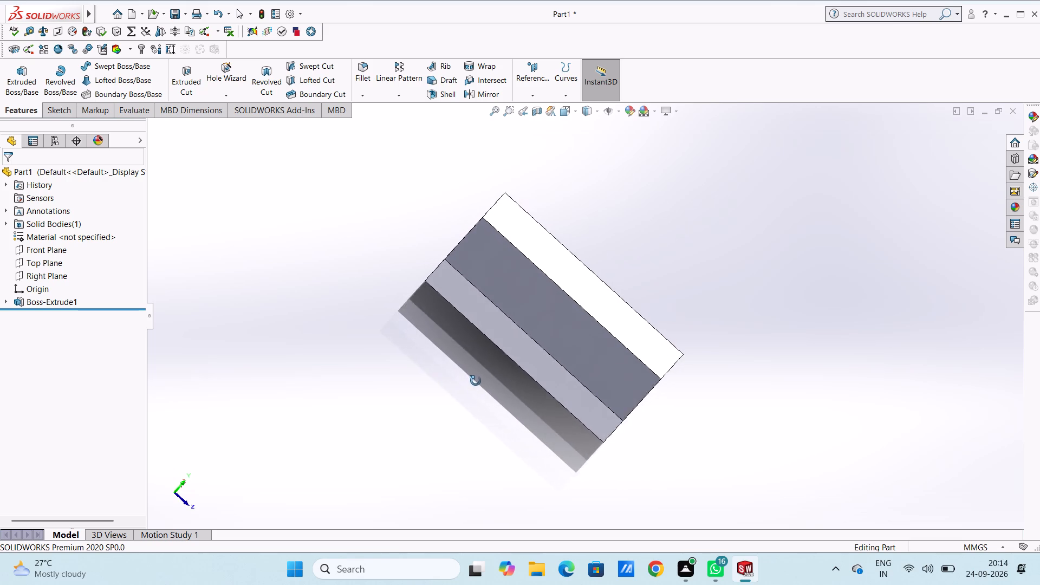
middle_click_drag(476, 381, 484, 400)
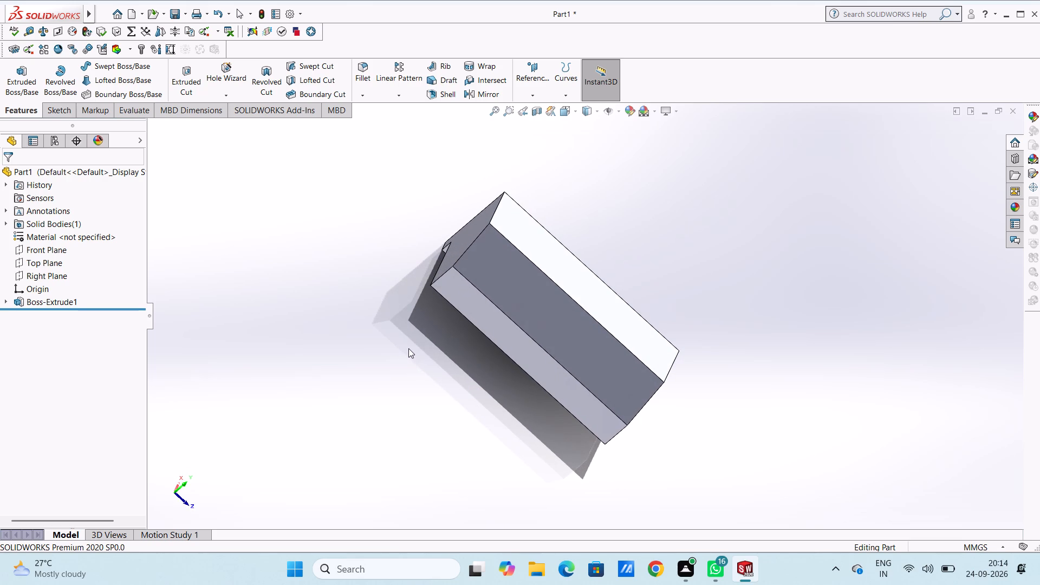
middle_click_drag(408, 348, 365, 315)
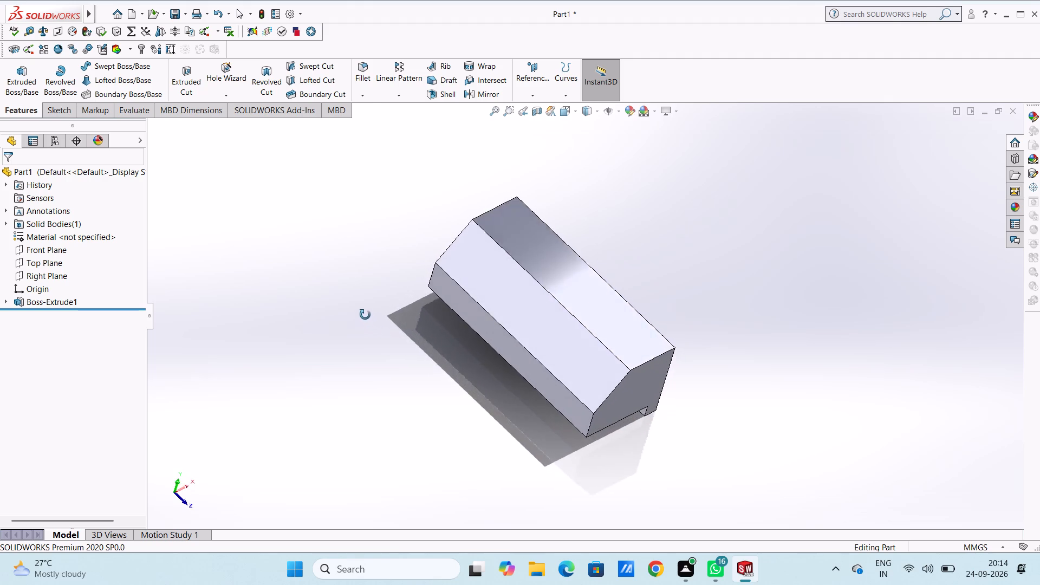
middle_click_drag(365, 315, 356, 297)
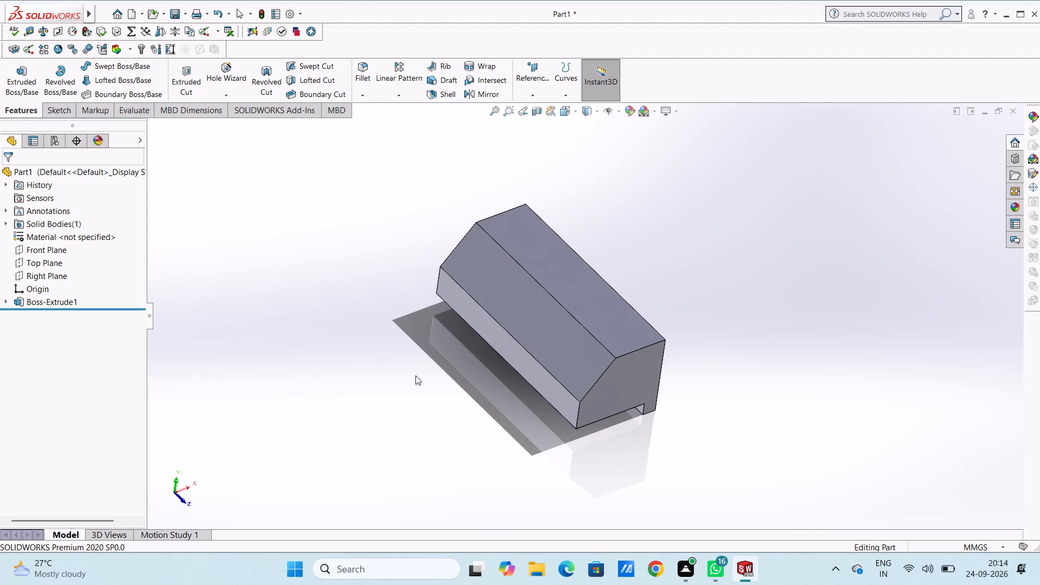
middle_click_drag(417, 426, 472, 419)
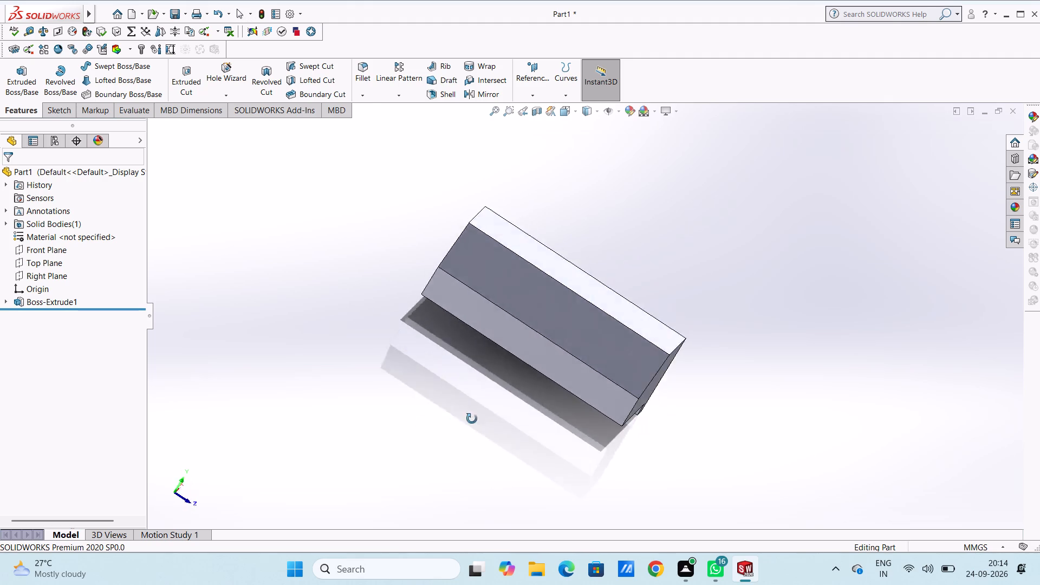
middle_click_drag(472, 419, 459, 432)
middle_click_drag(399, 330, 396, 339)
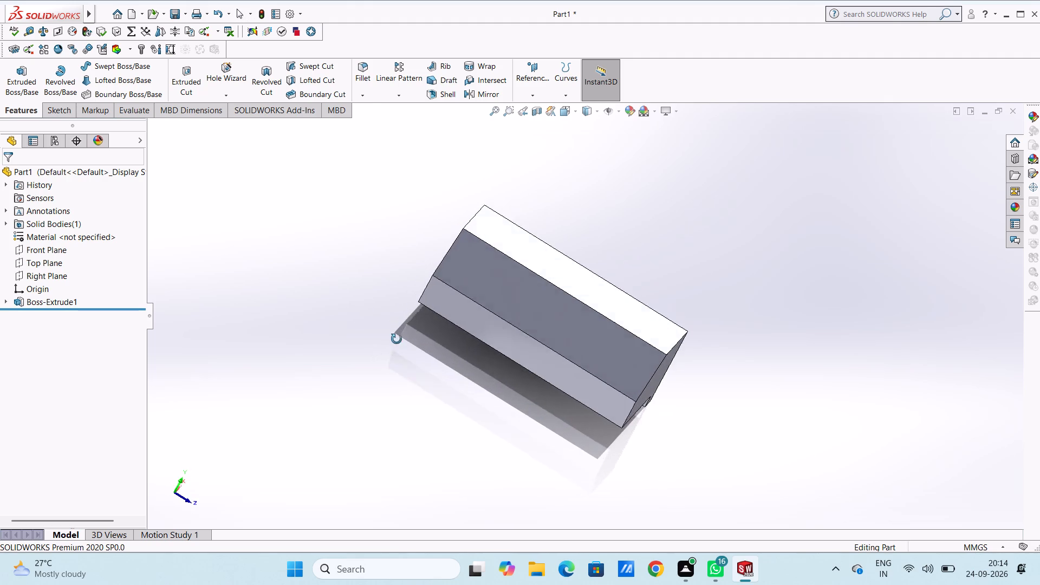
middle_click_drag(396, 339, 344, 371)
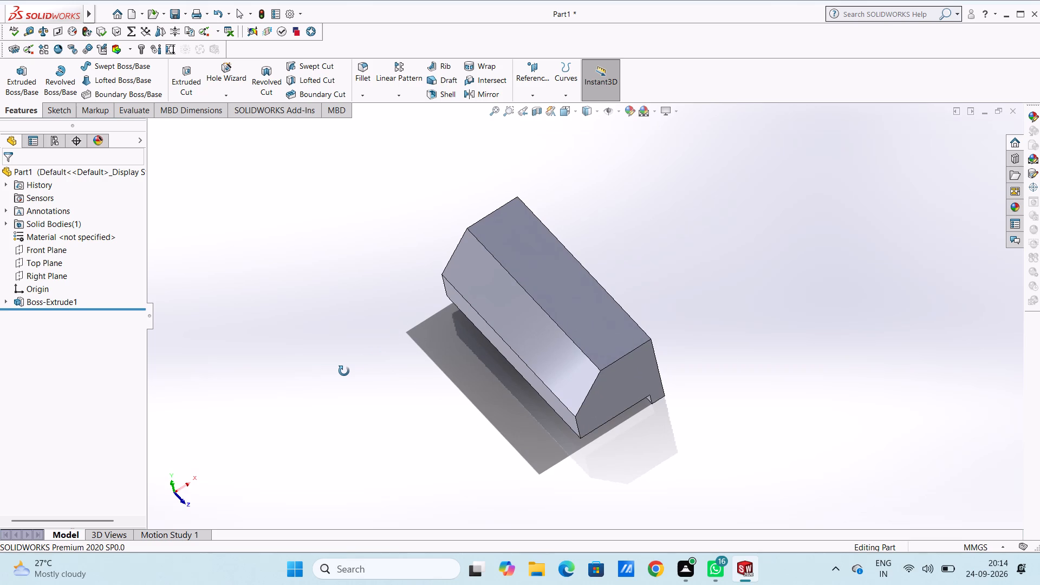
middle_click_drag(344, 371, 344, 372)
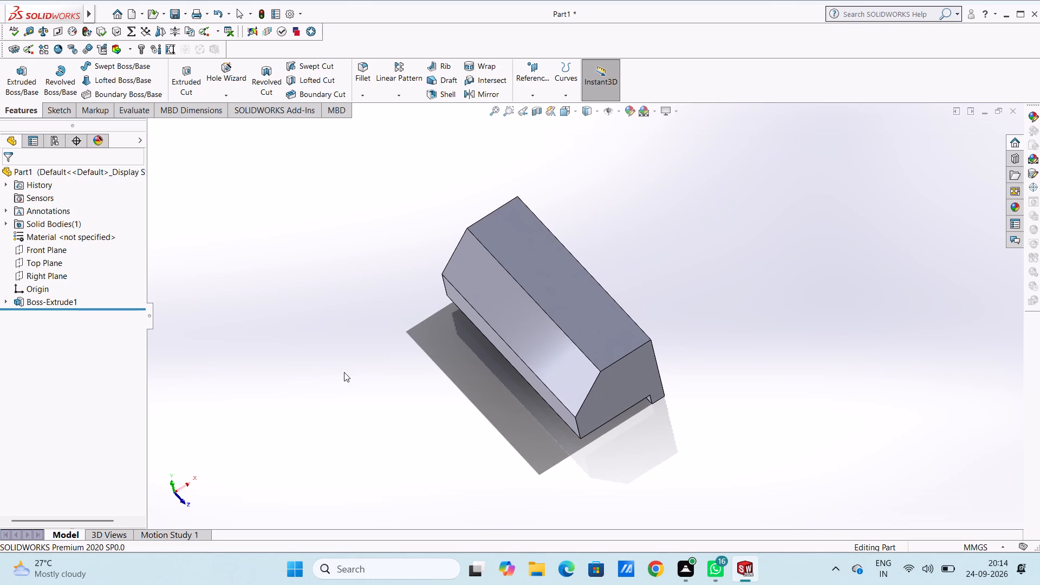
middle_click_drag(346, 372, 366, 409)
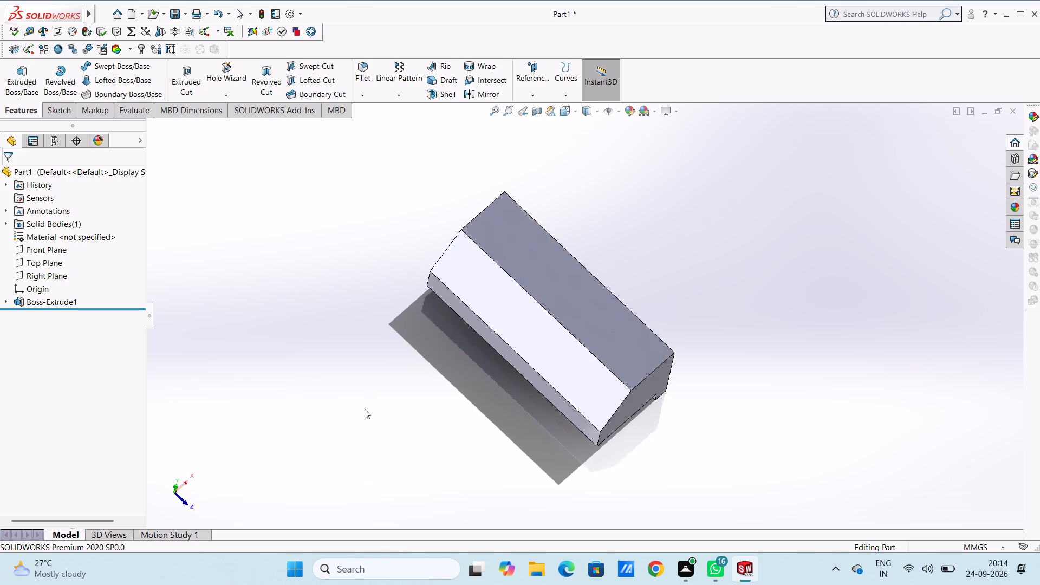
middle_click_drag(357, 381, 385, 367)
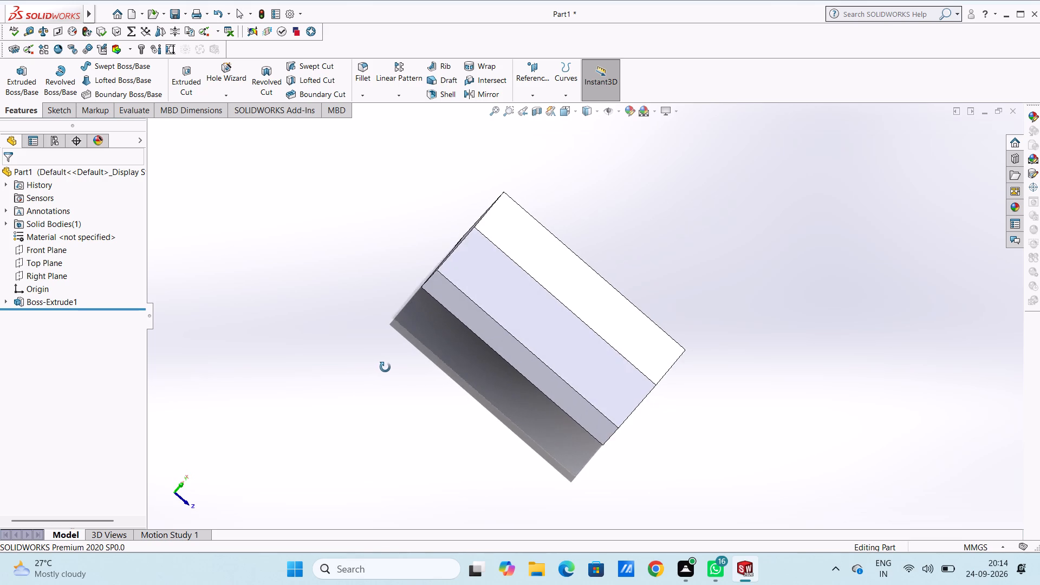
middle_click_drag(385, 367, 376, 368)
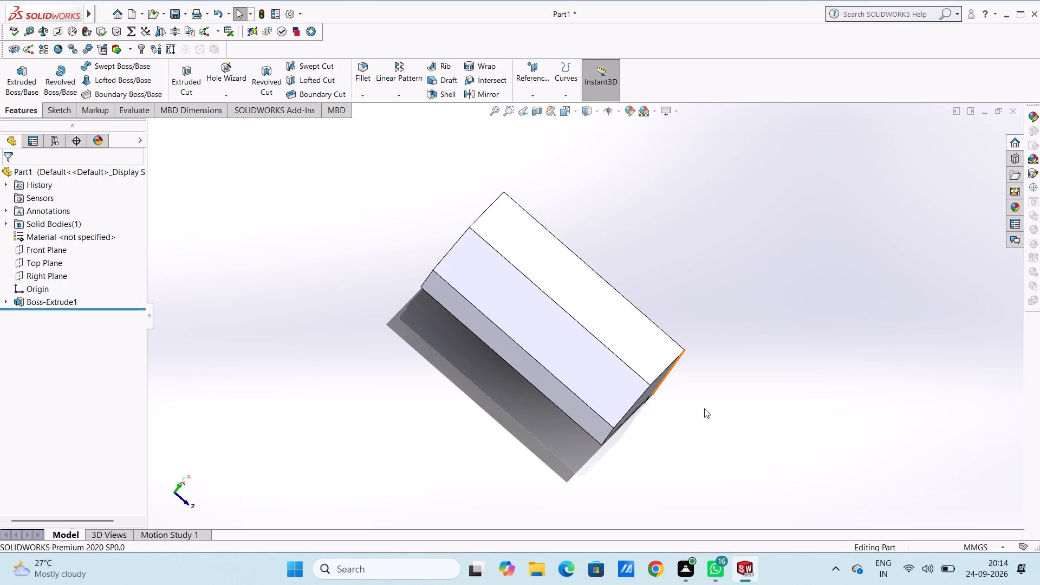
Start a sketch on the jaw body's flat top face and draw a 52 mm line across its full width at mid-length.
key("ctrl+5")
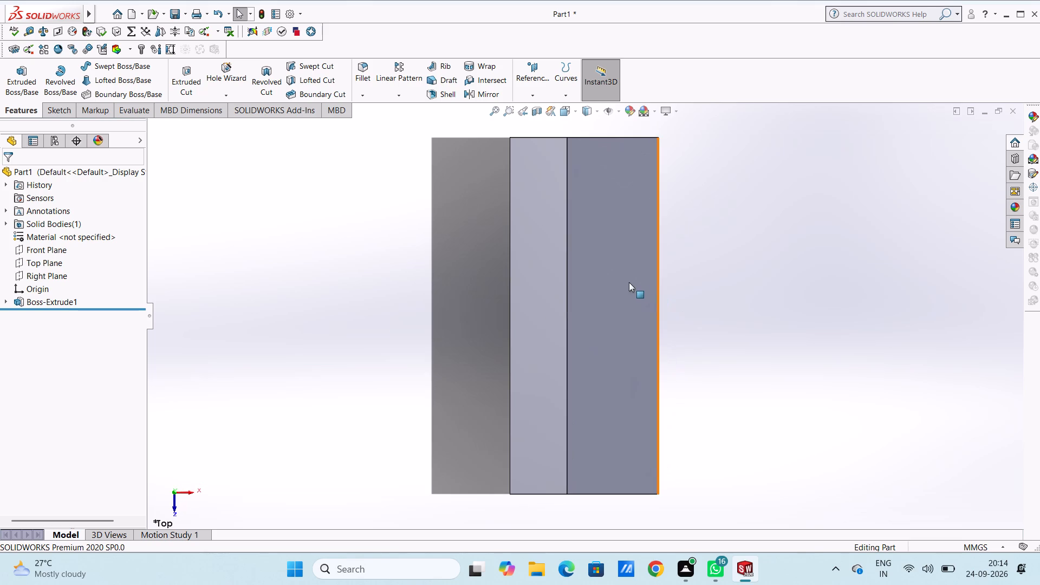
left_click(599, 292)
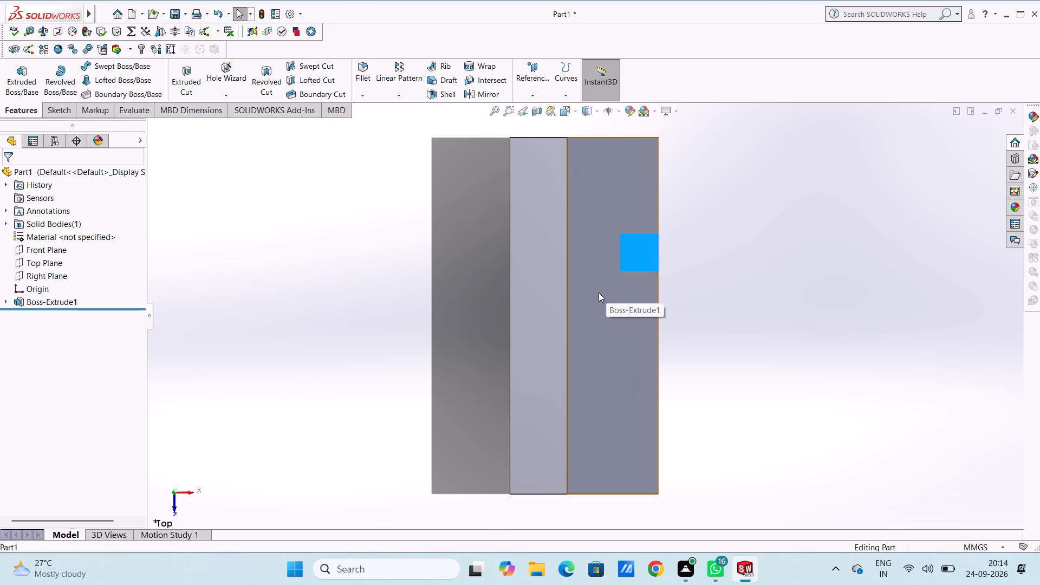
left_click(644, 262)
left_click(487, 295)
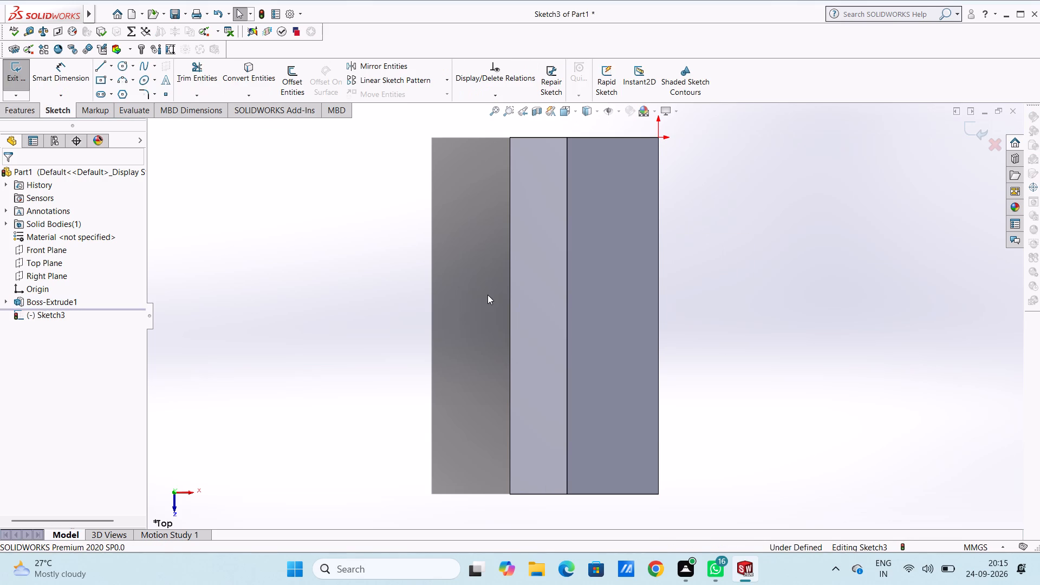
left_click(101, 63)
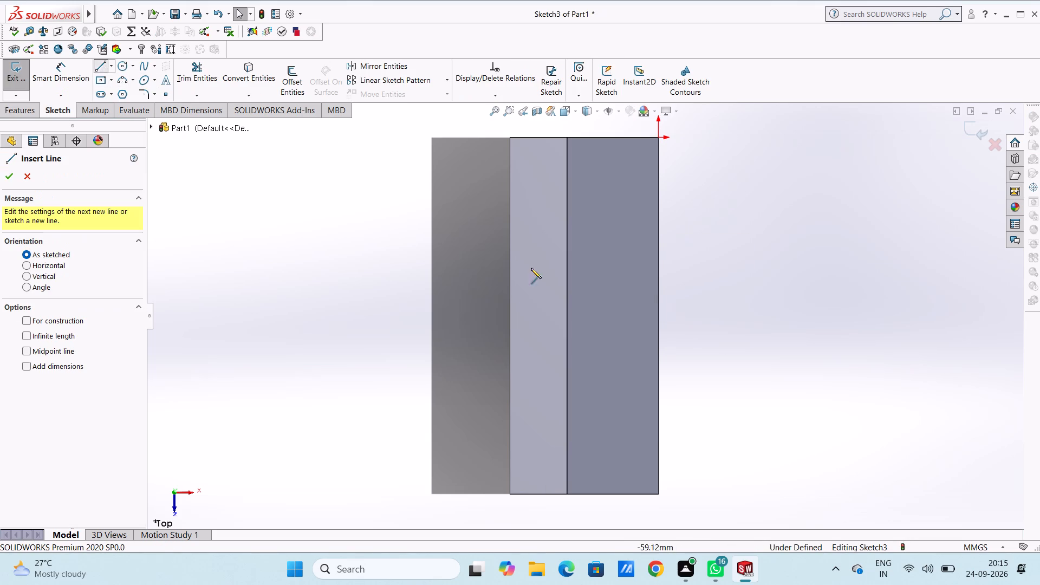
left_click(658, 316)
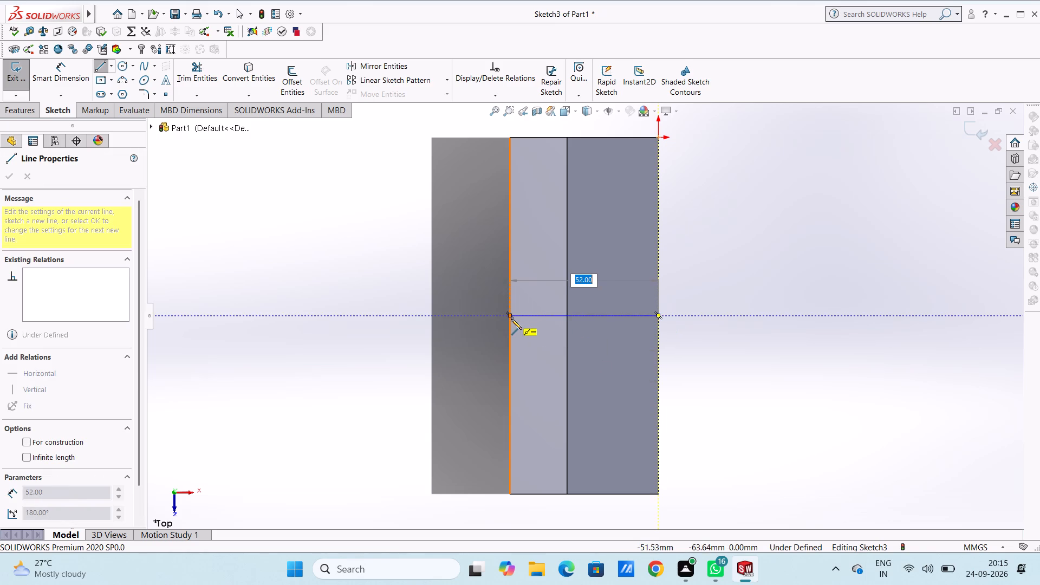
left_click(511, 318)
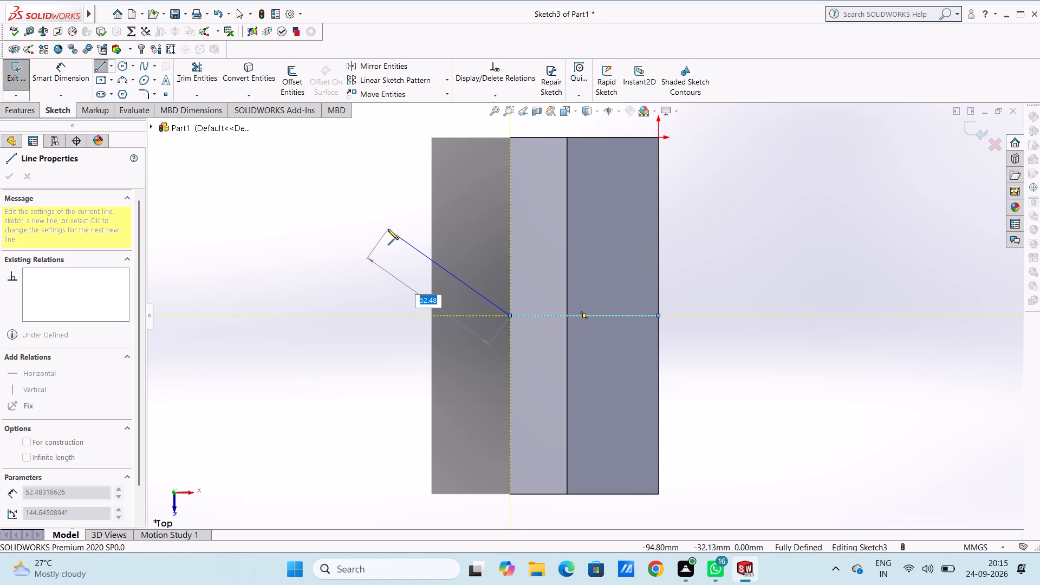
key("Escape")
key("Escape")
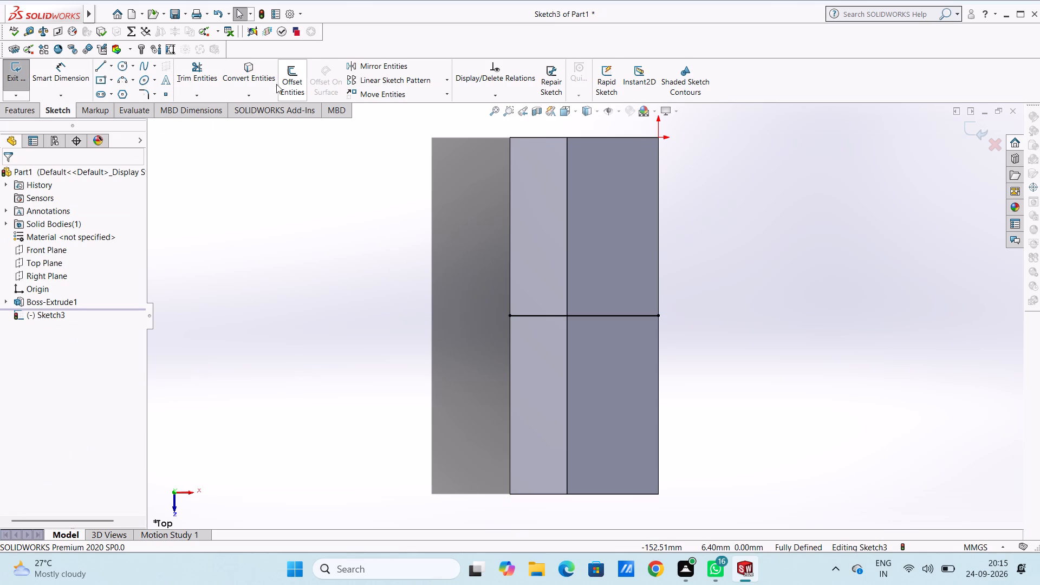
Offset the mid-length line by 4 mm bi-directionally.
left_click(295, 76)
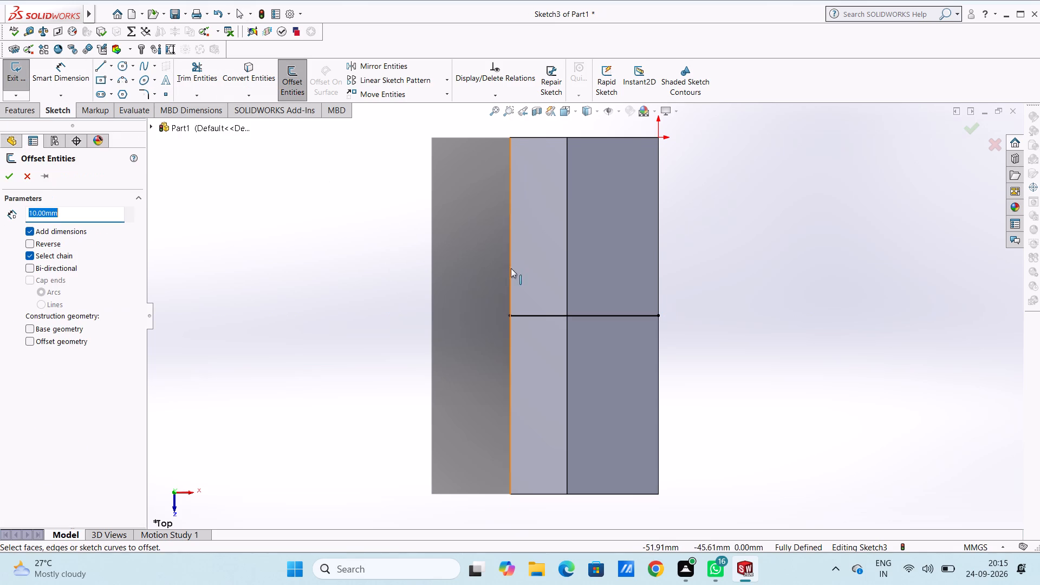
key("4")
key("Return")
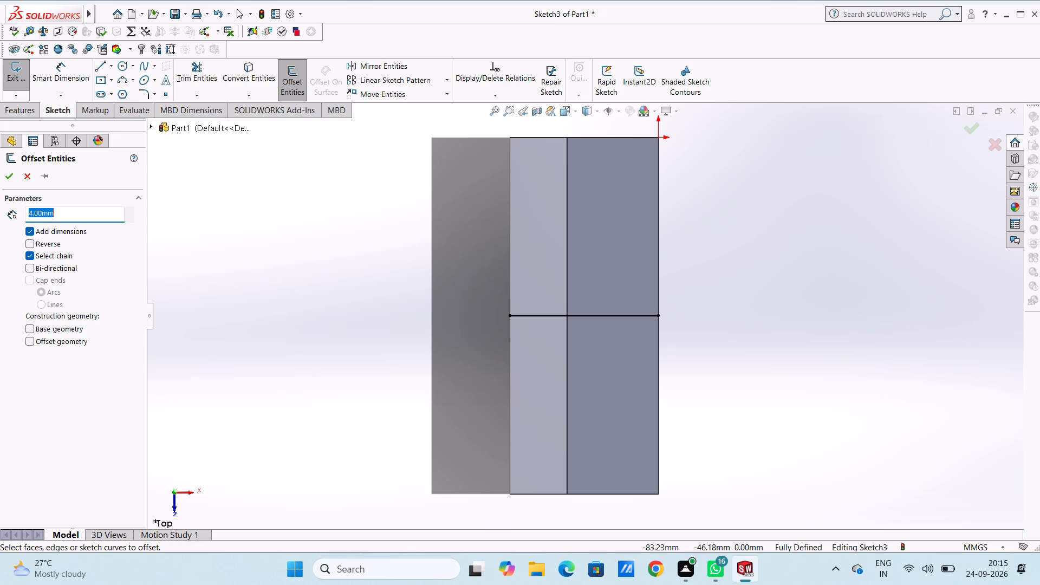
left_click(594, 315)
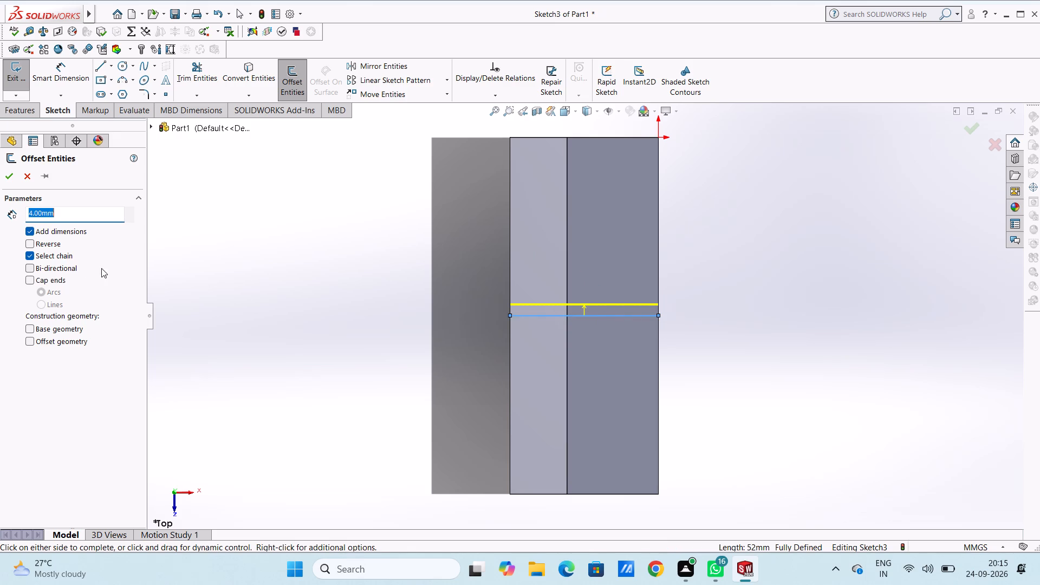
left_click(32, 268)
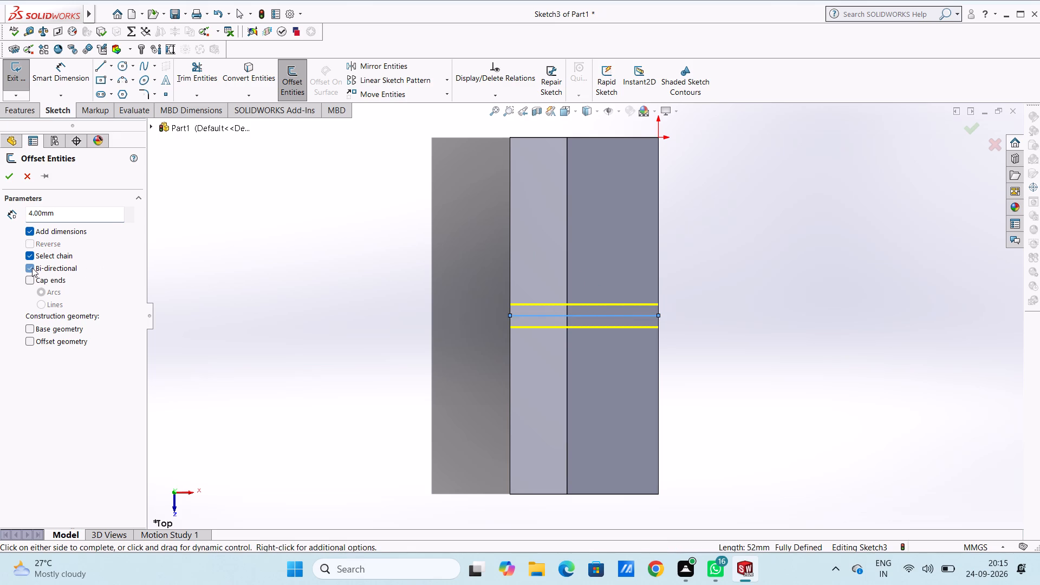
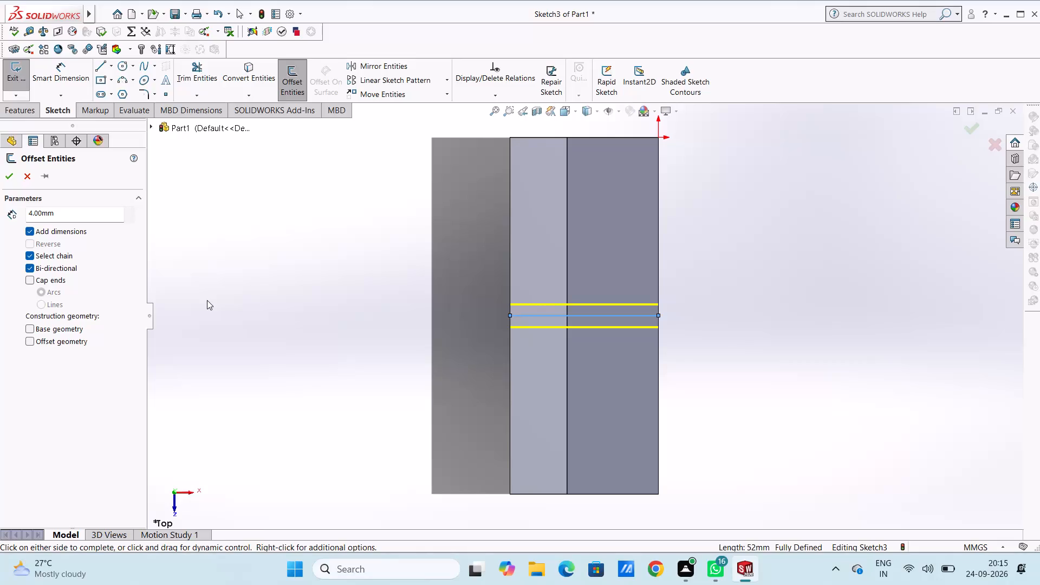
Accept the 4 mm bi-directional offset and close both ends of the offset pair with 8 mm lines, forming a rectangle.
left_click(6, 180)
left_click(104, 68)
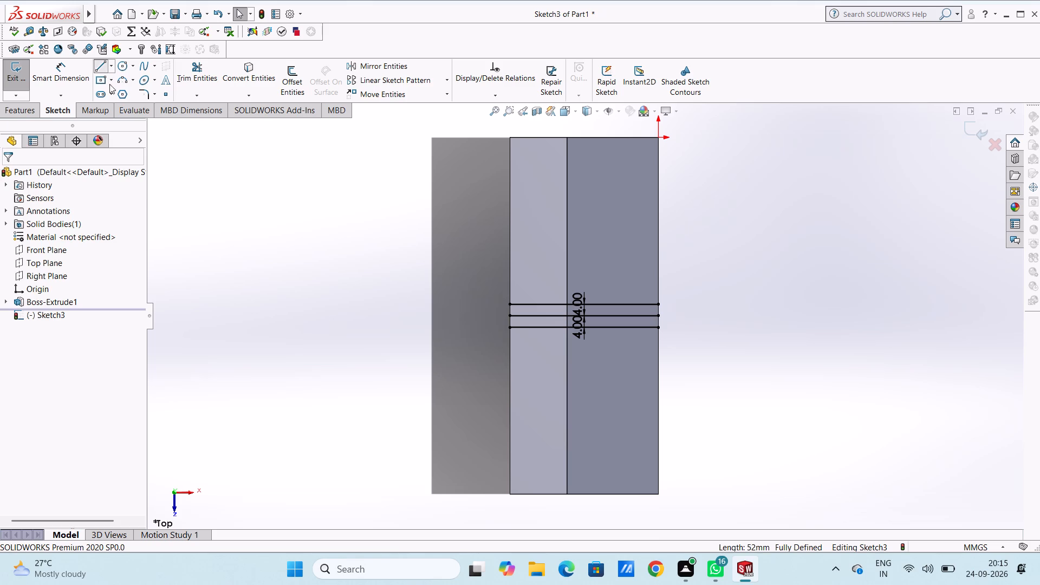
left_click(510, 304)
left_click(510, 326)
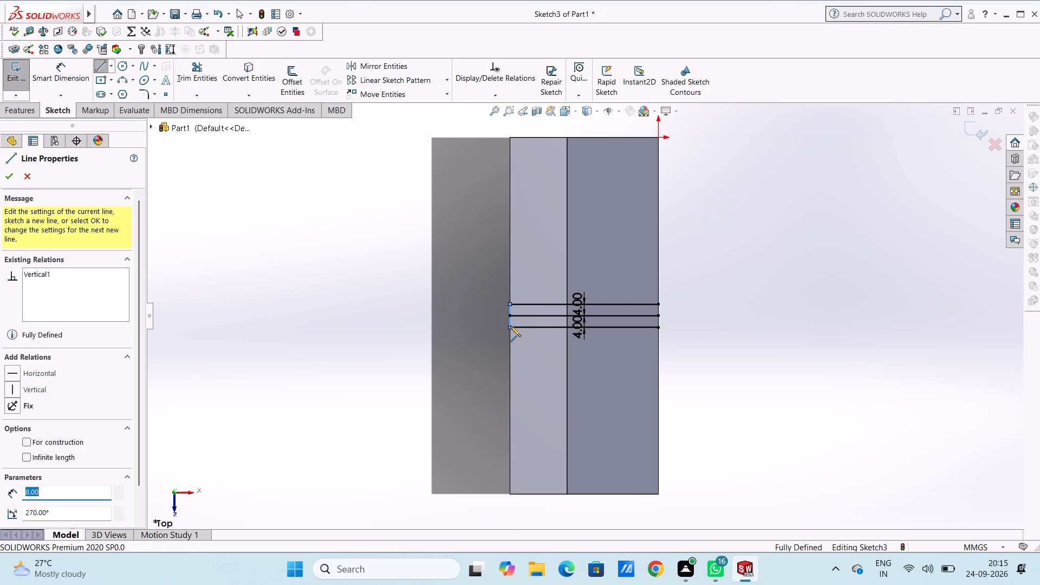
key("Escape")
key("Escape")
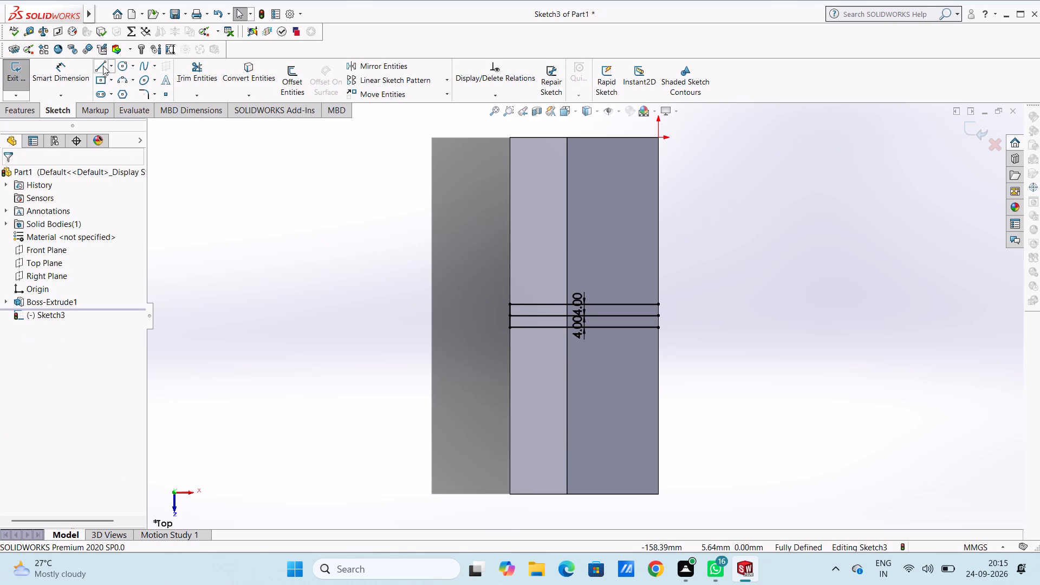
left_click(103, 65)
left_click(659, 302)
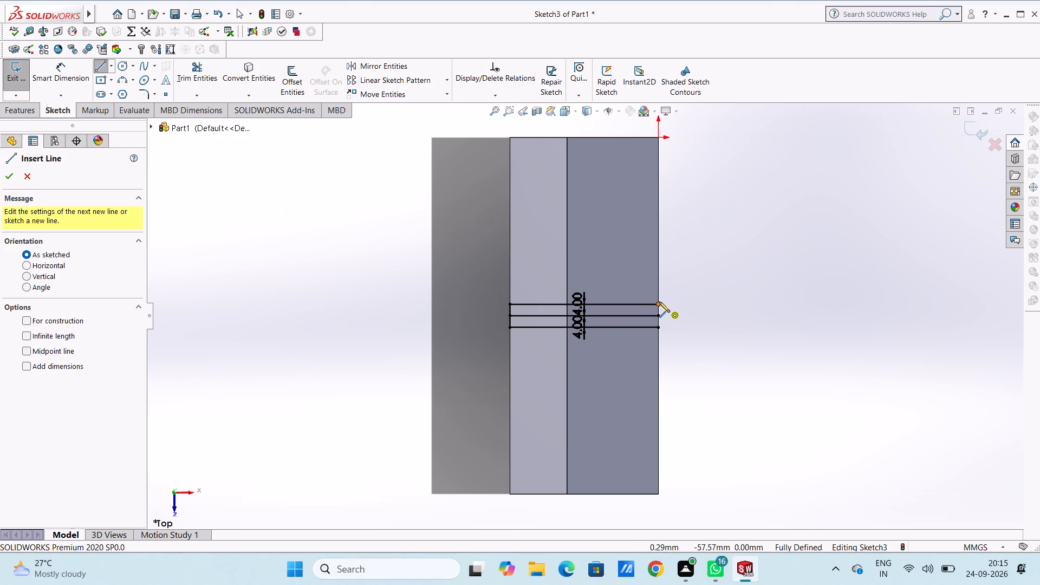
left_click(659, 327)
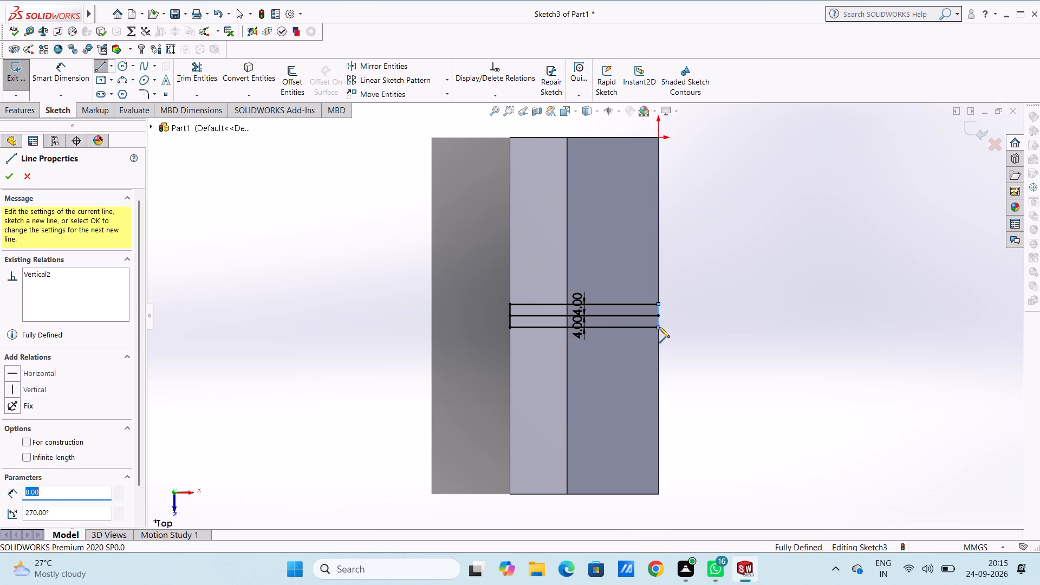
key("Escape")
key("Escape")
Delete the original mid-length line inside the narrow rectangle.
left_click(647, 316)
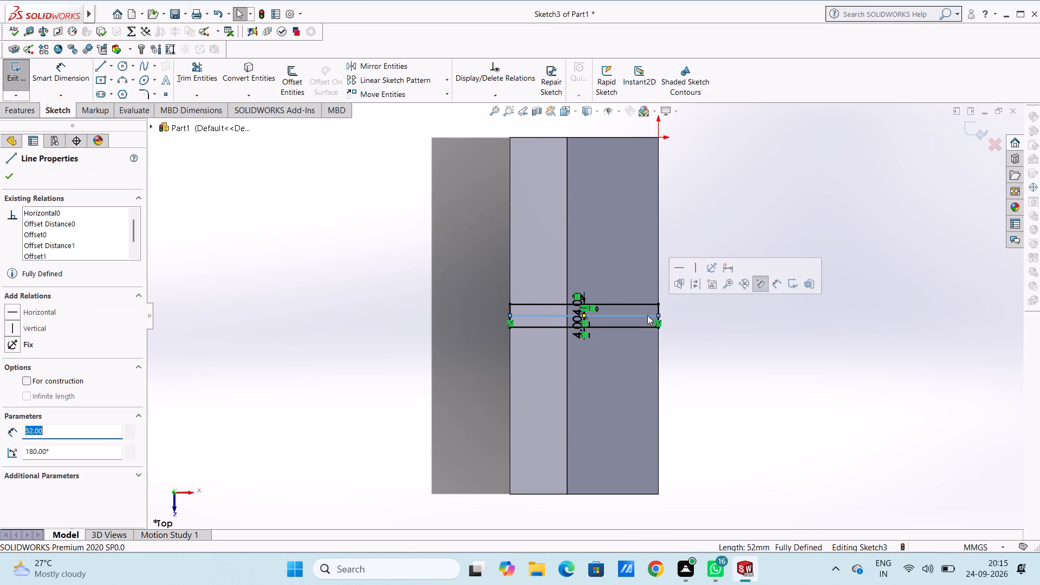
key("Delete")
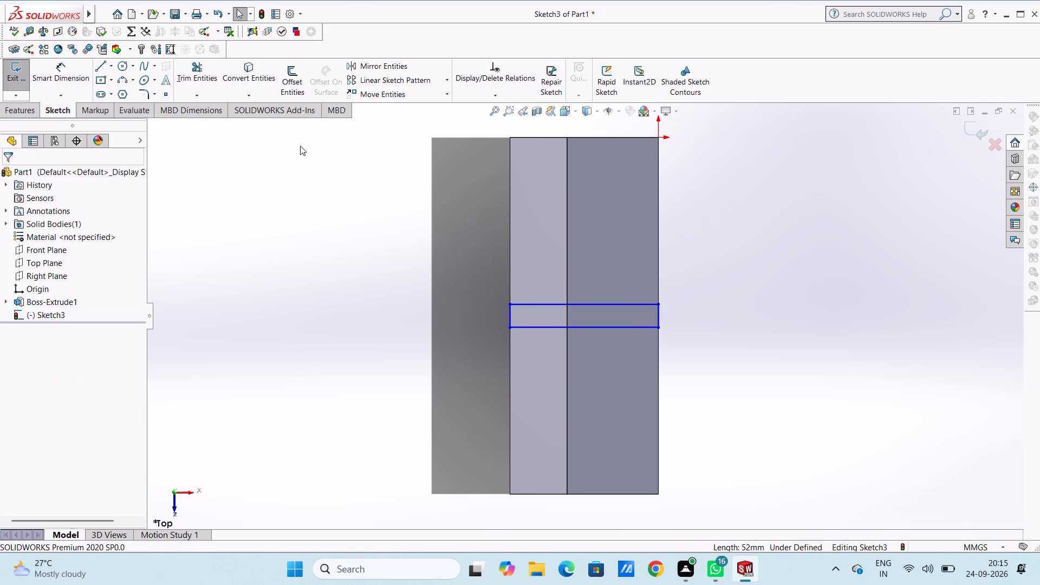
Dimension the distance from the origin corner of the jaw body to the rectangle's nearer corner.
left_click(57, 79)
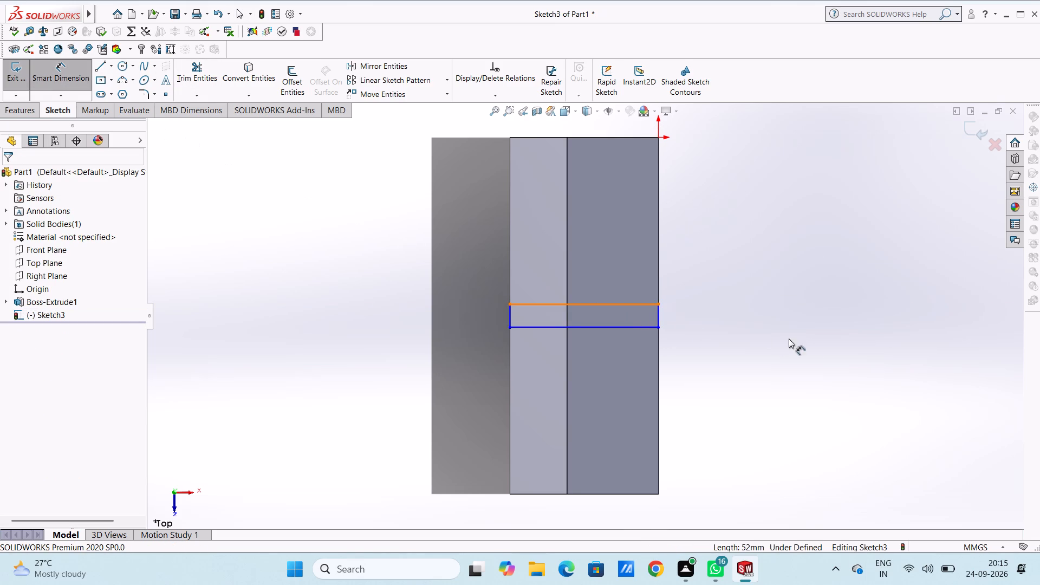
left_click(658, 138)
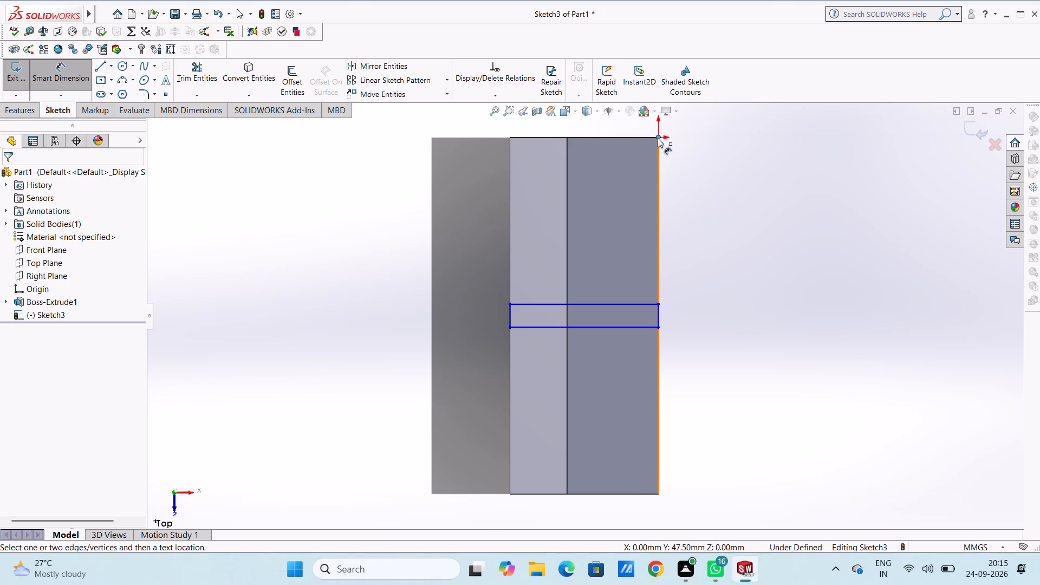
left_click(660, 307)
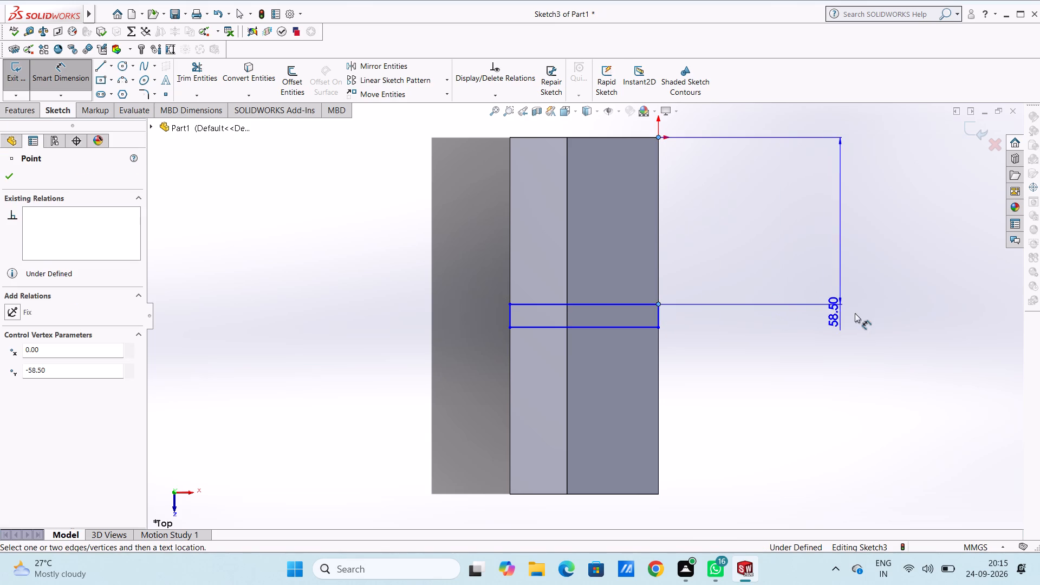
left_click(866, 313)
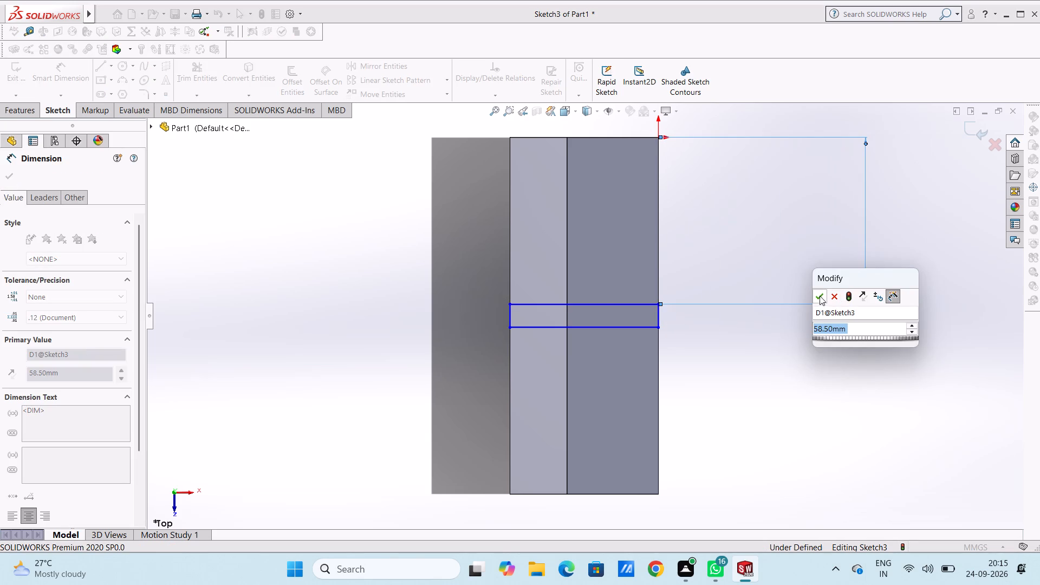
left_click(818, 296)
left_click(784, 245)
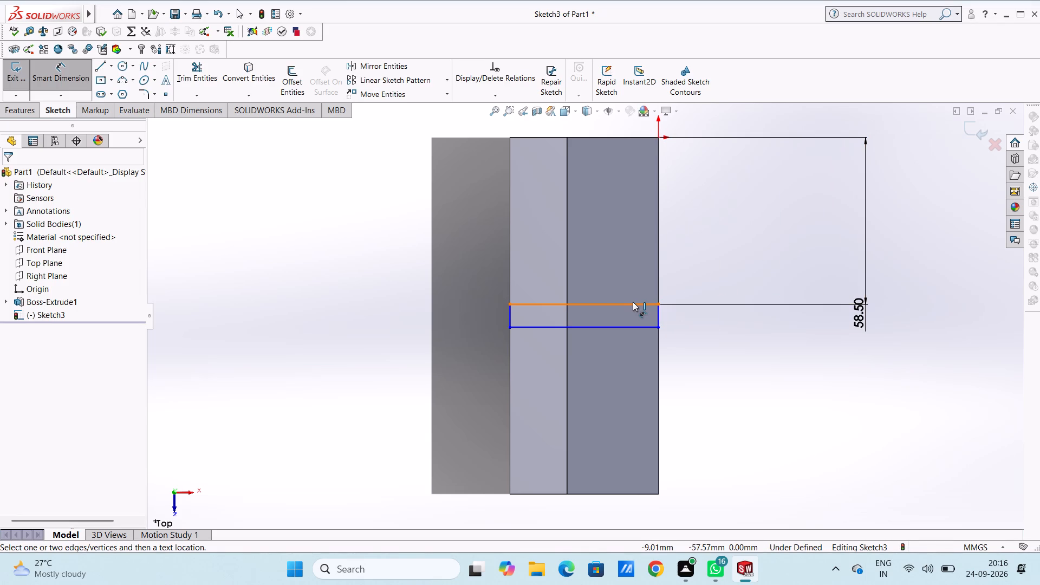
Dimension the narrow rectangle's length across the jaw body and its width.
left_click(632, 302)
left_click(631, 232)
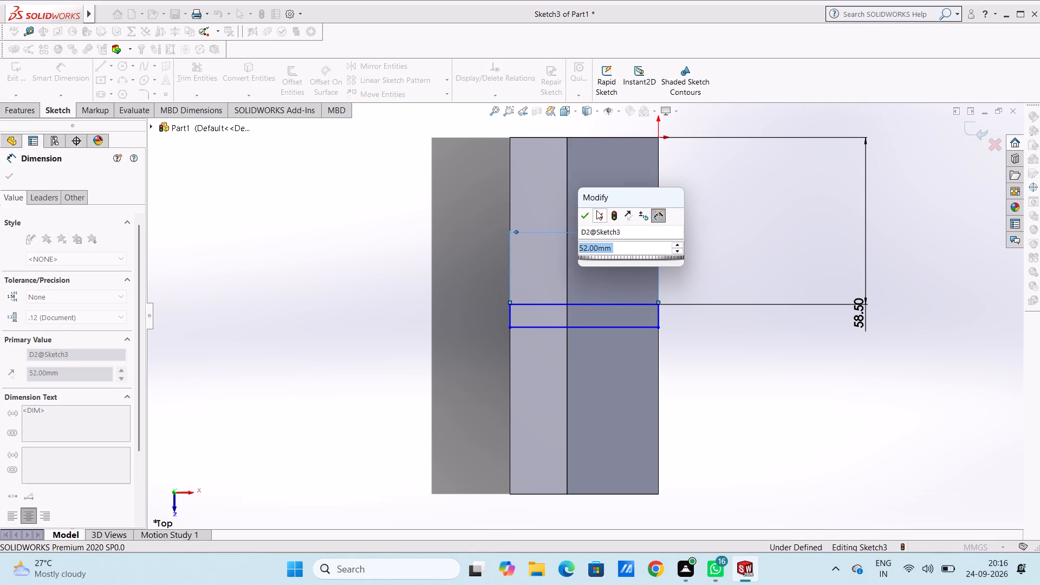
left_click(586, 216)
left_click(400, 219)
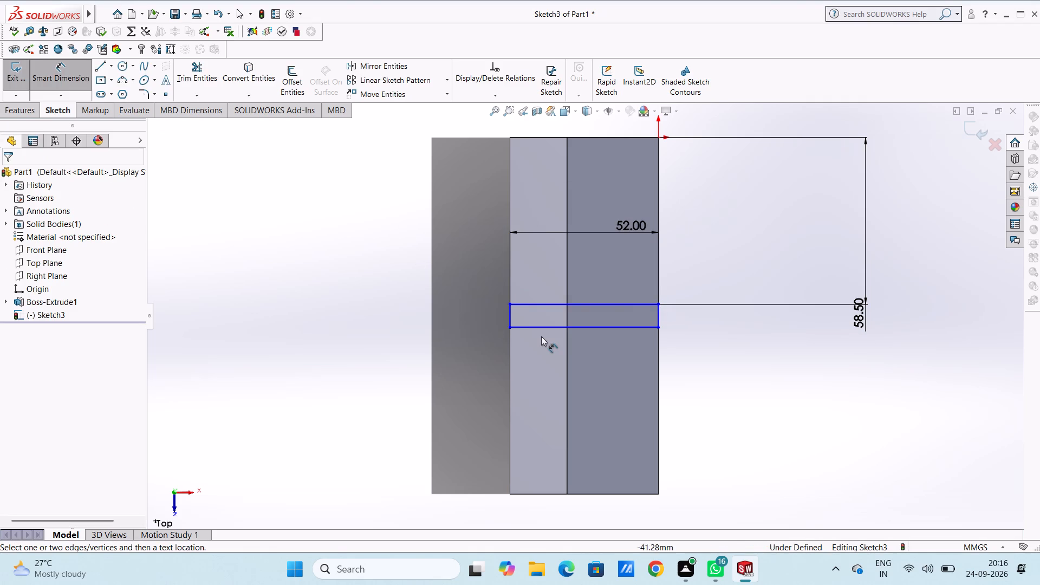
left_click(512, 315)
left_click(404, 298)
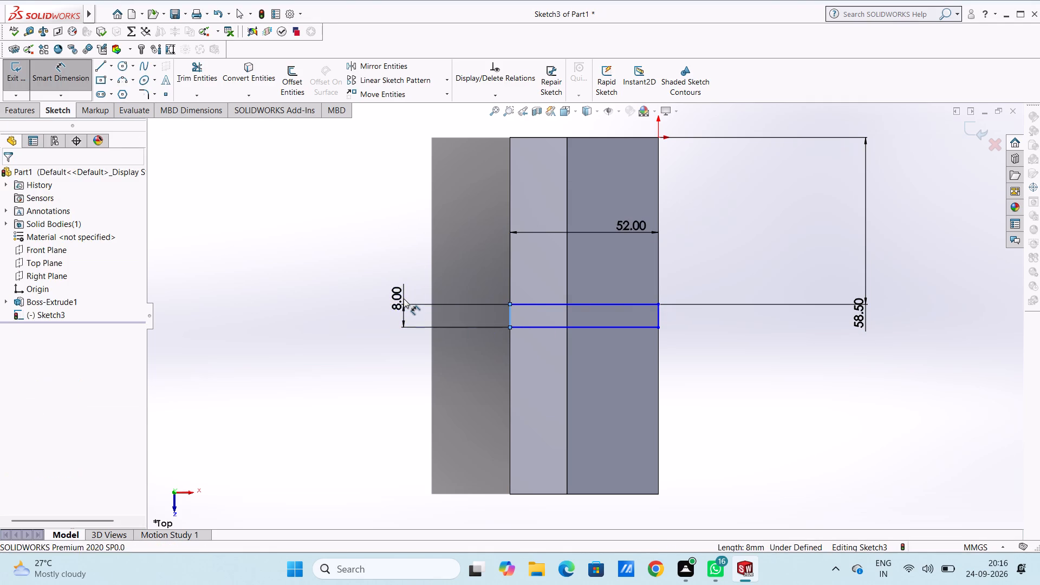
left_click(352, 283)
left_click(339, 273)
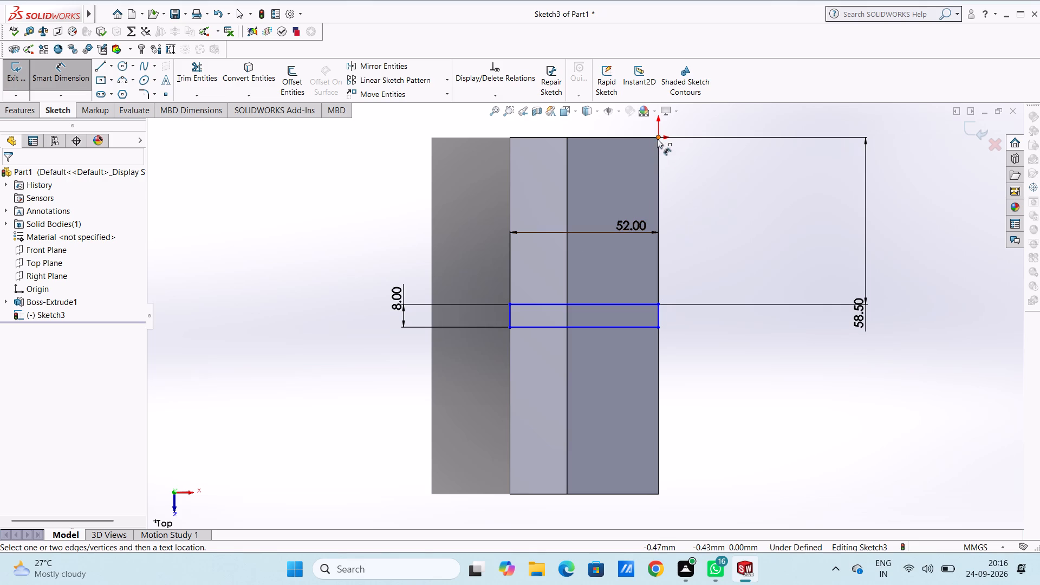
Dimension the distance from the origin corner to the rectangle's farther corner on the same edge.
left_click(659, 327)
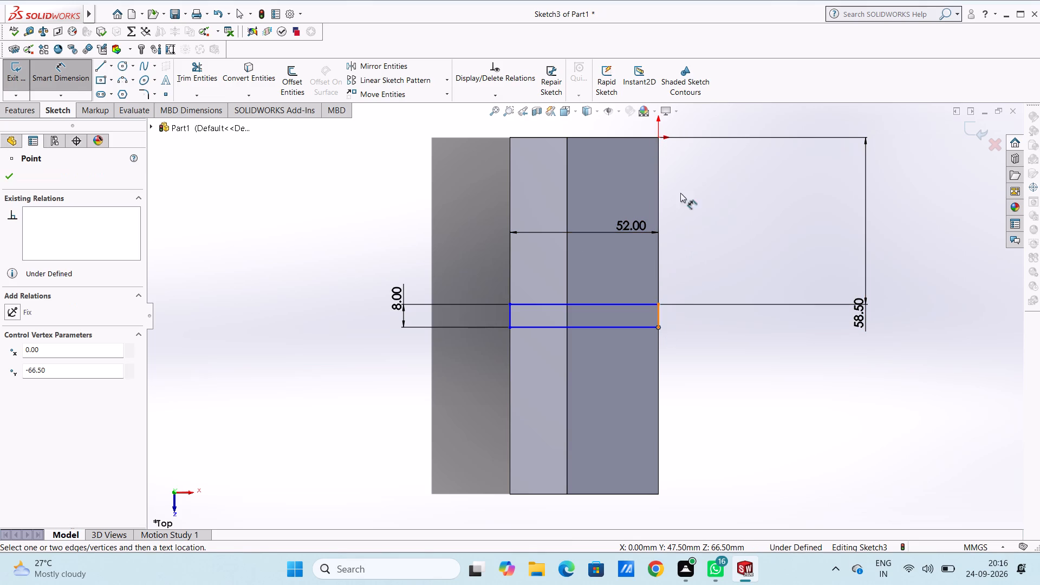
left_click(659, 138)
left_click(913, 246)
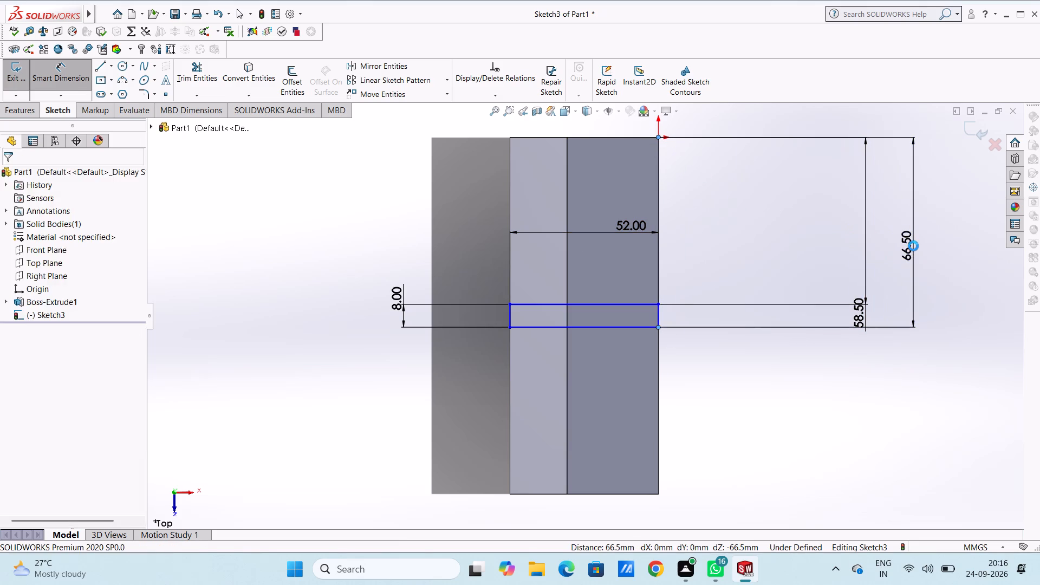
left_click(865, 232)
left_click(769, 223)
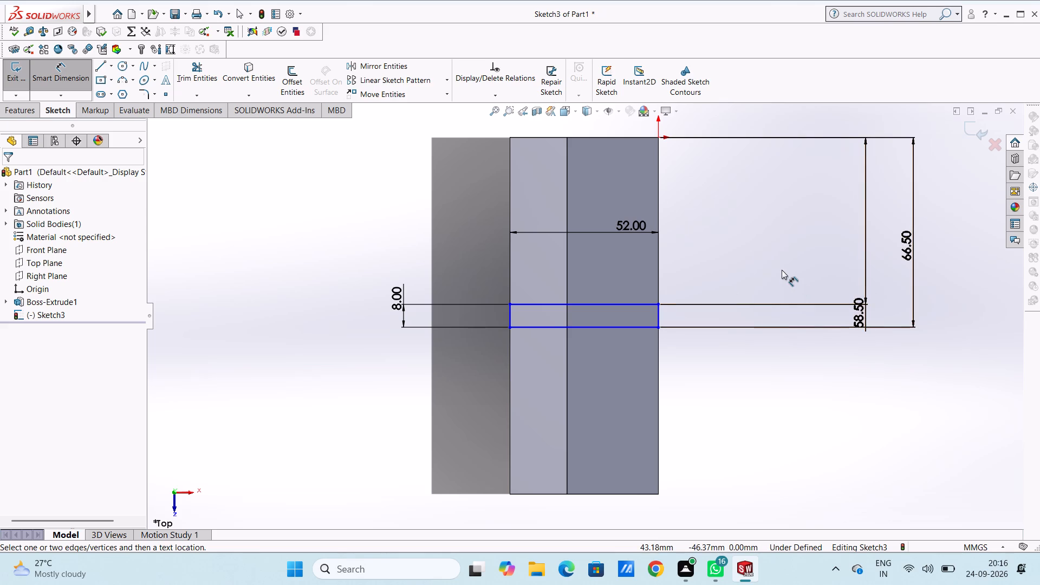
key("Escape")
key("Escape")
key("Escape")
key("Escape")
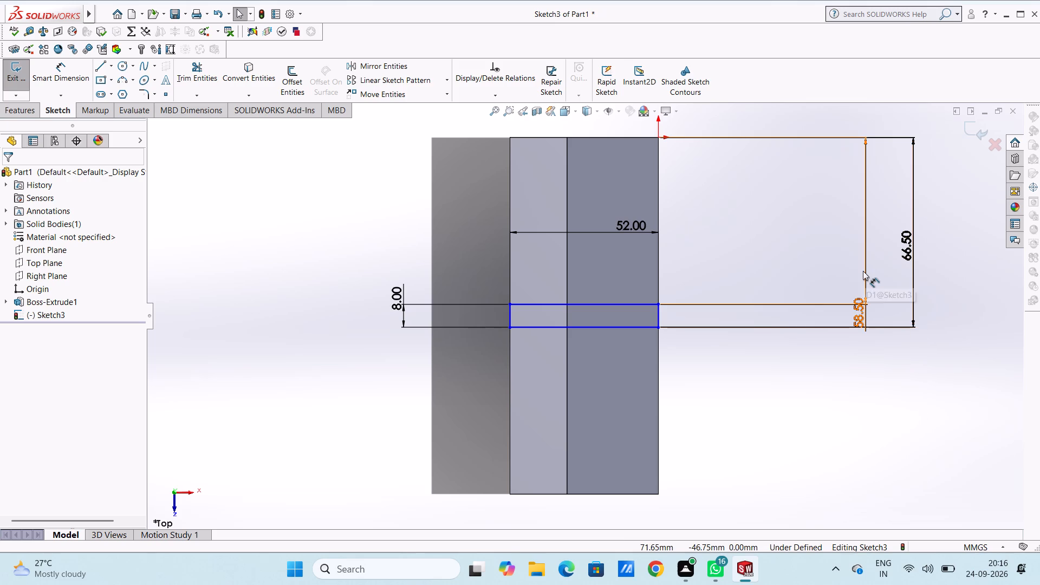
Draw a 52 mm line along each of the two end edges of the jaw body's top, spanning its full width.
left_click(97, 69)
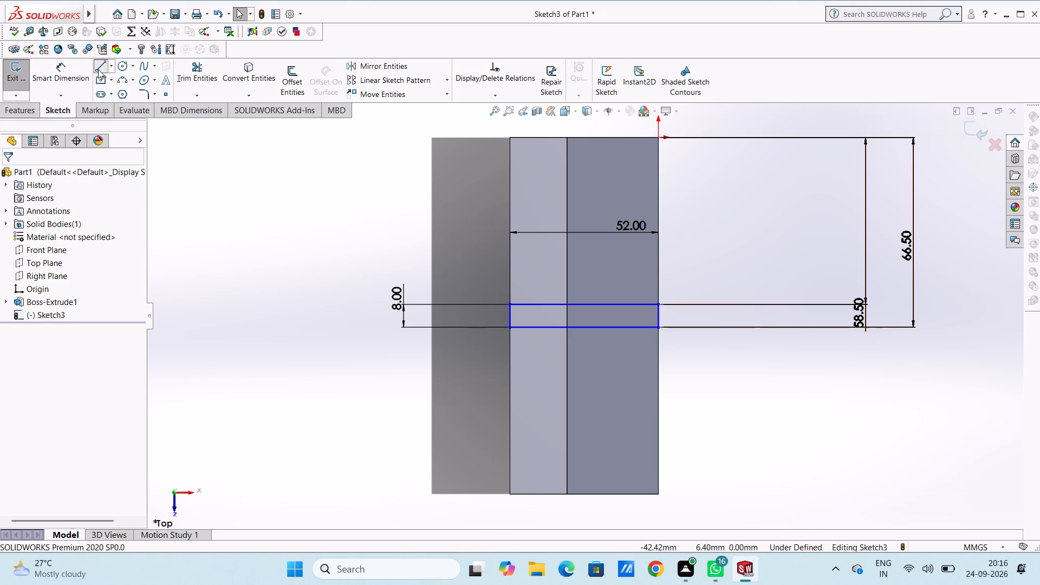
left_click(659, 136)
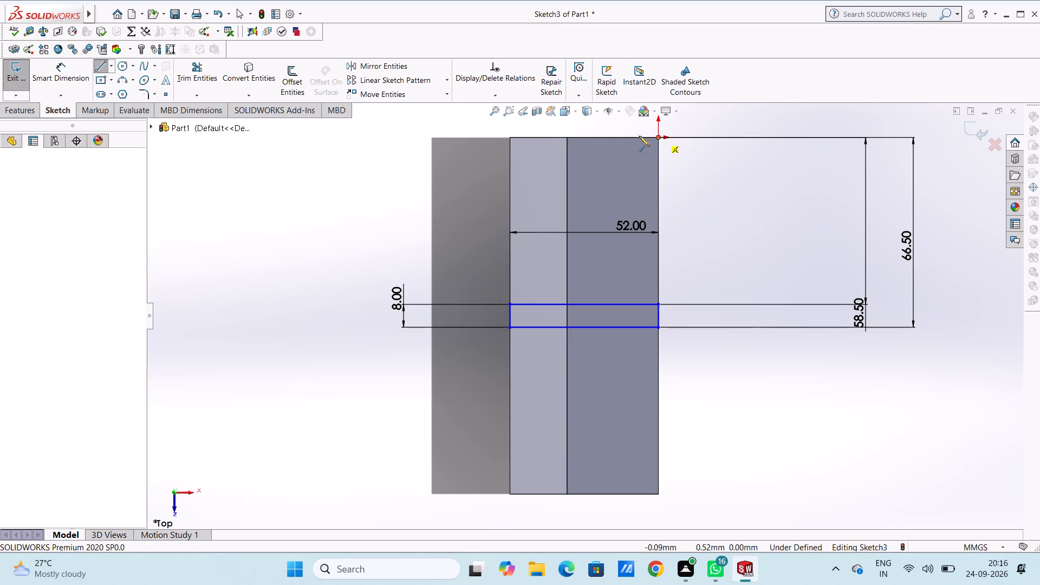
left_click(508, 138)
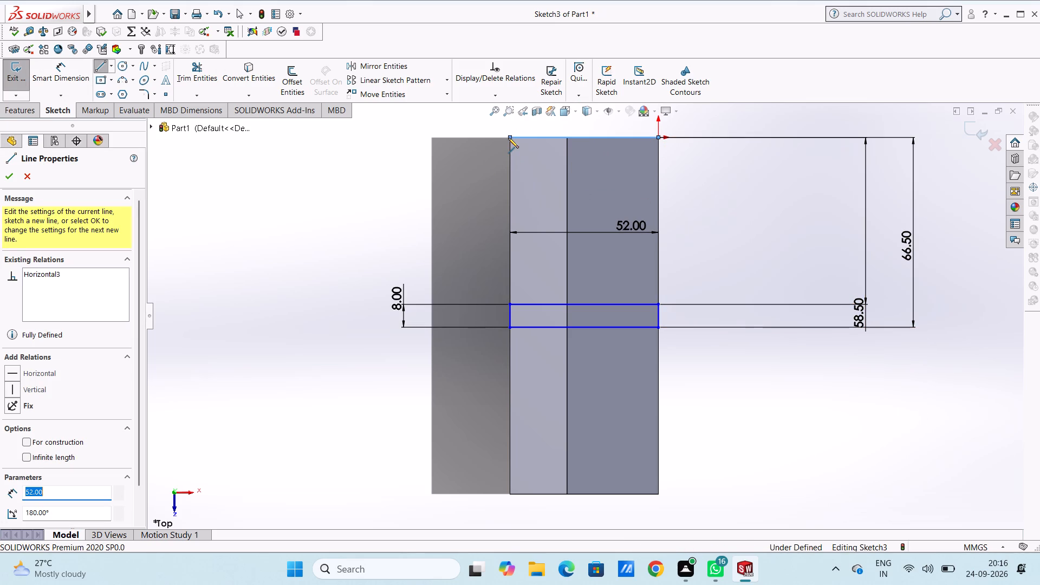
key("Escape")
key("Escape")
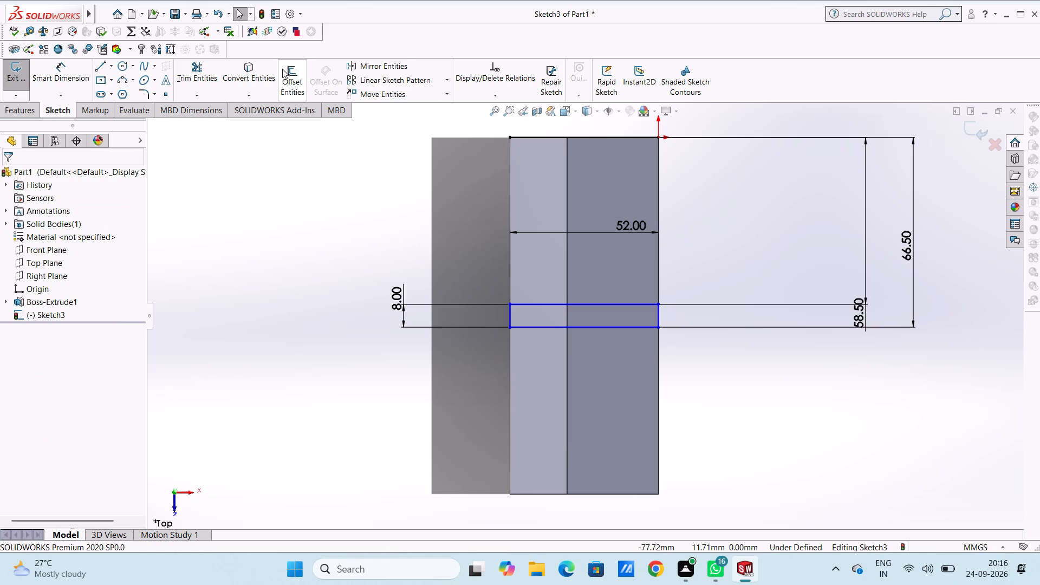
left_click(100, 66)
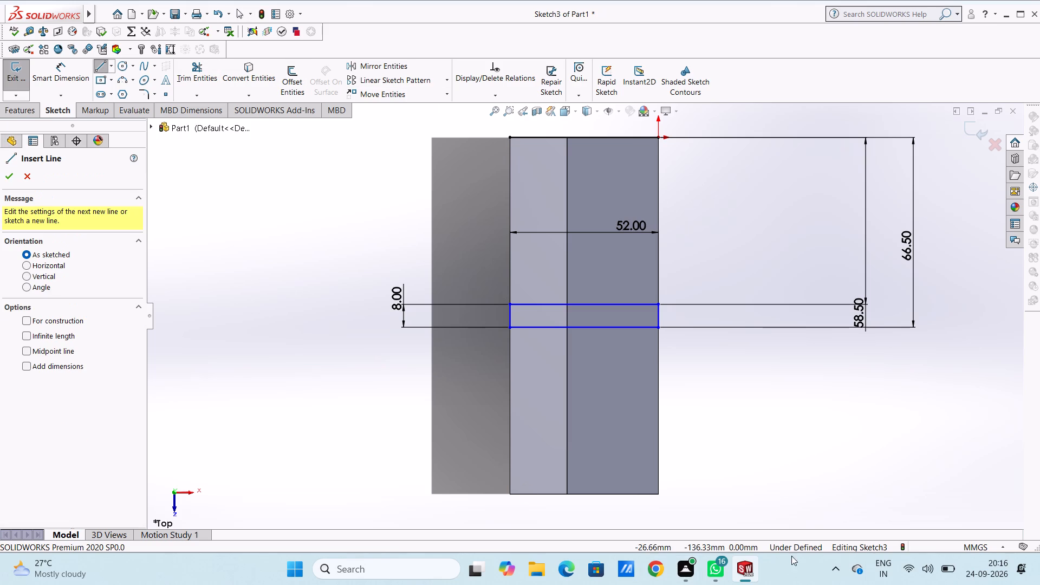
left_click(659, 495)
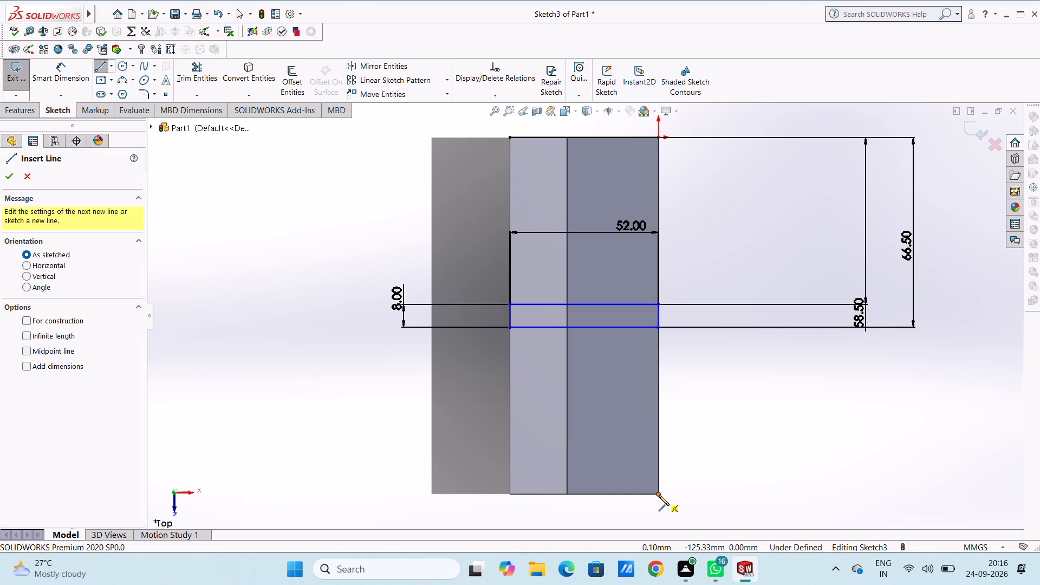
left_click(508, 496)
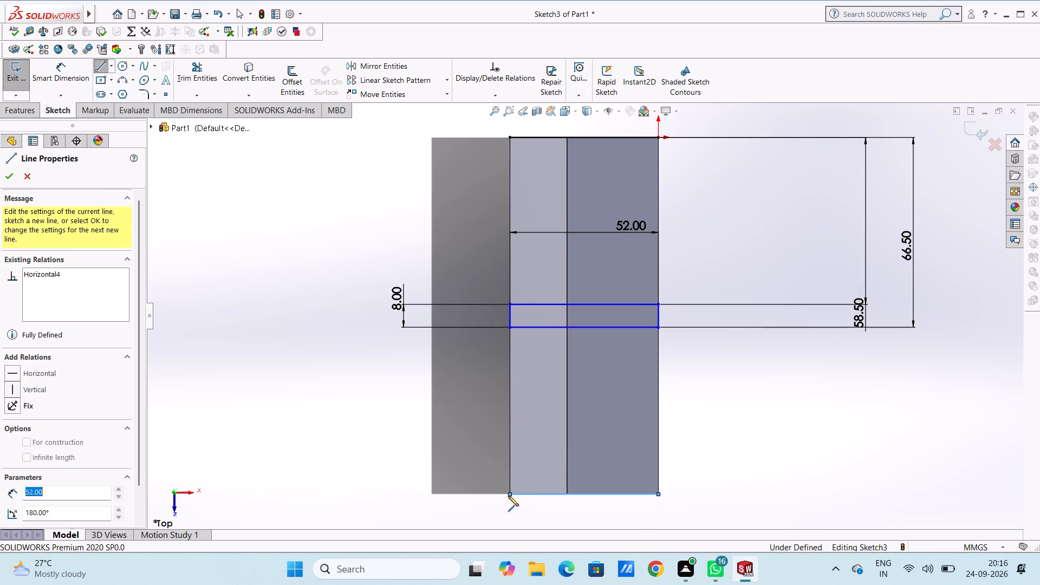
key("Escape")
key("Escape")
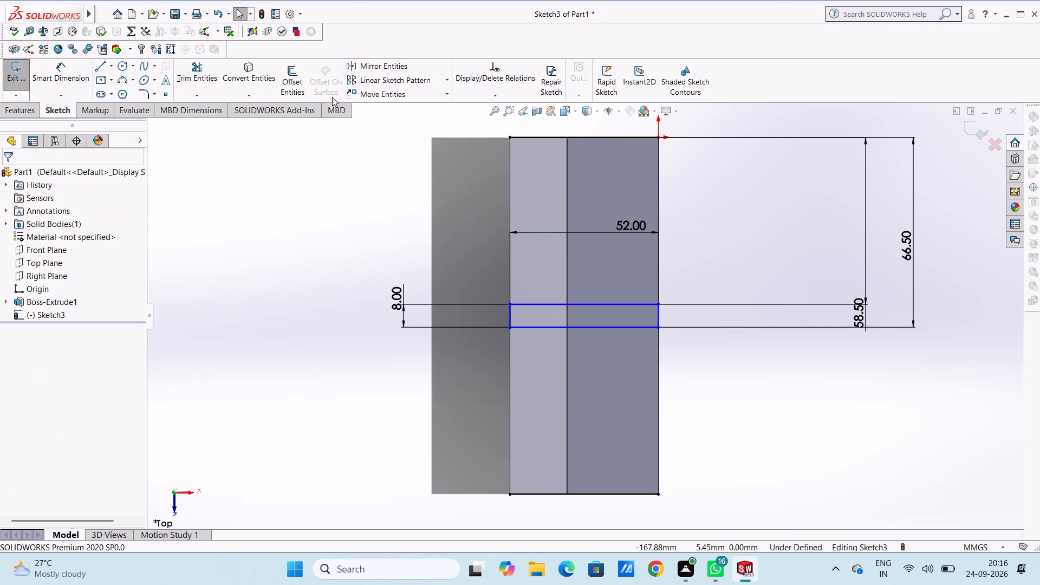
Offset the end-edge line at the origin by 7.5 mm inward, in one direction only, with the dimension added.
left_click(282, 67)
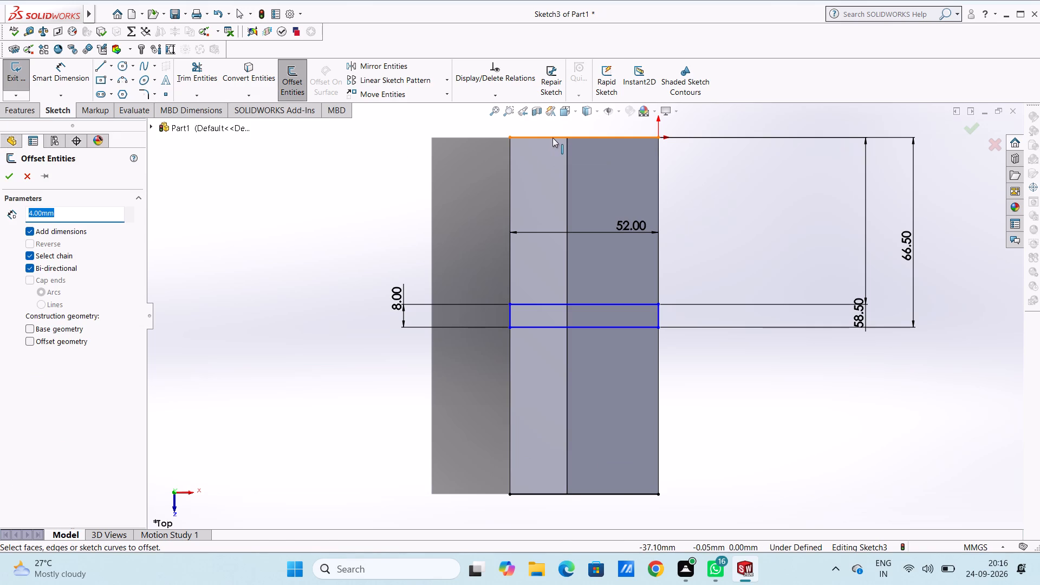
left_click(552, 137)
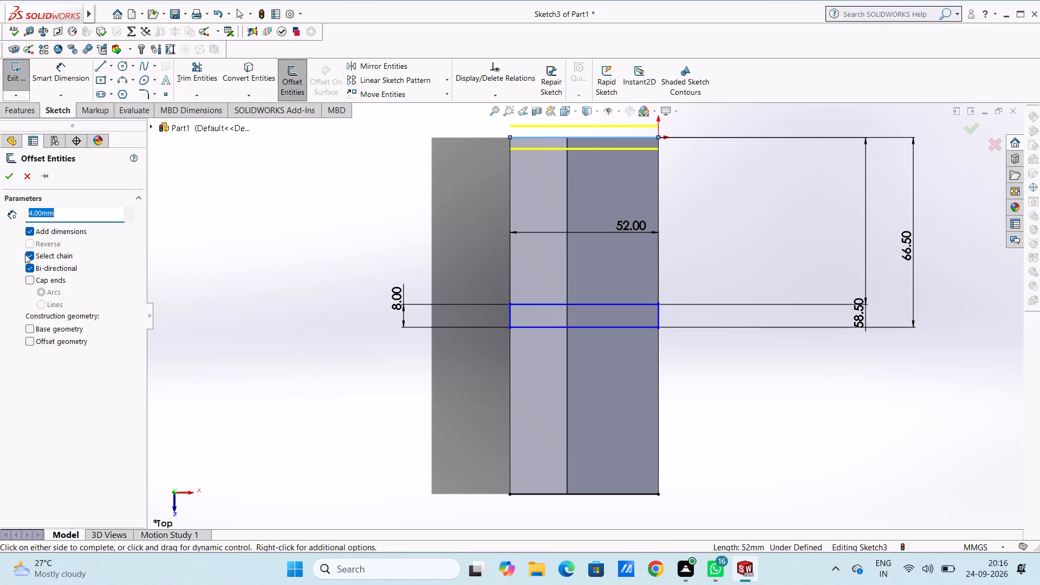
left_click(31, 266)
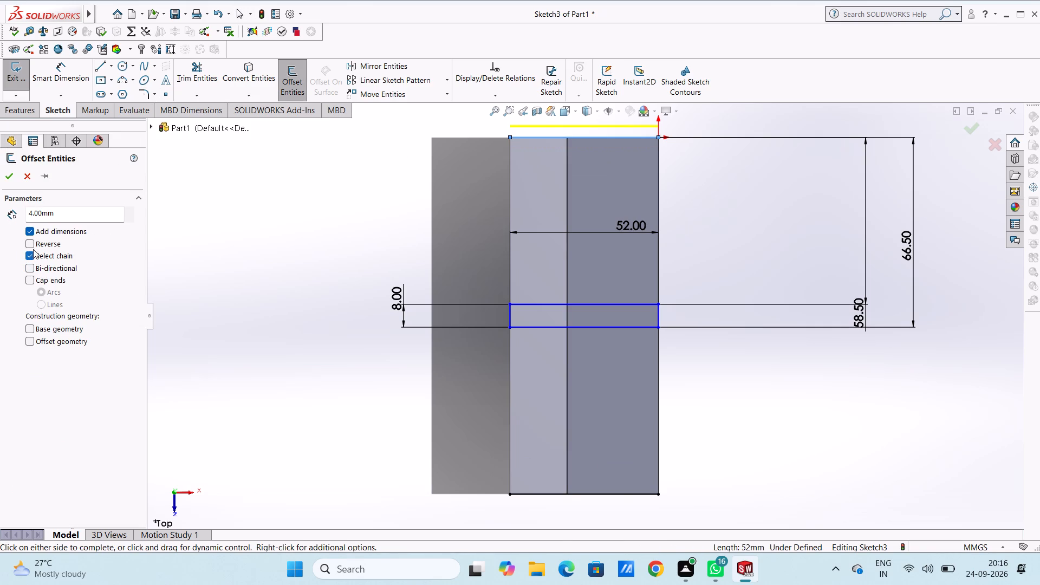
left_click(29, 243)
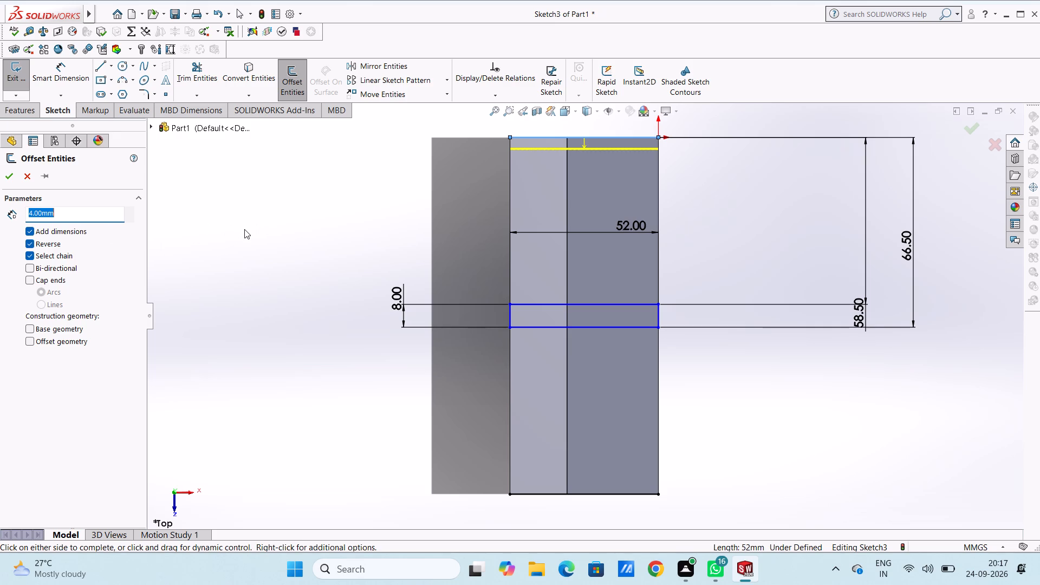
type("7.5")
key("Return")
scroll(244, 229, "up", 1)
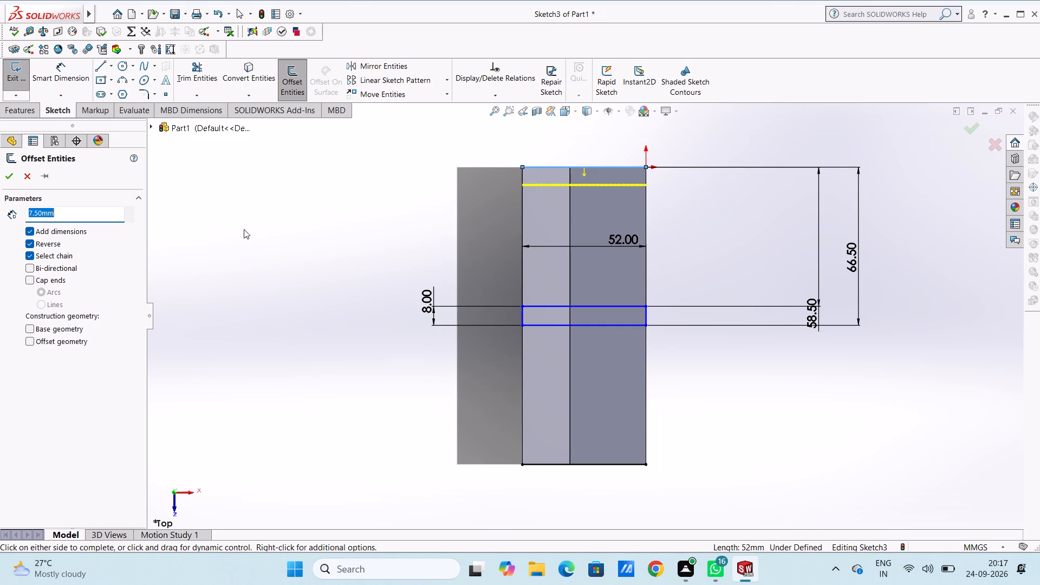
left_click(8, 176)
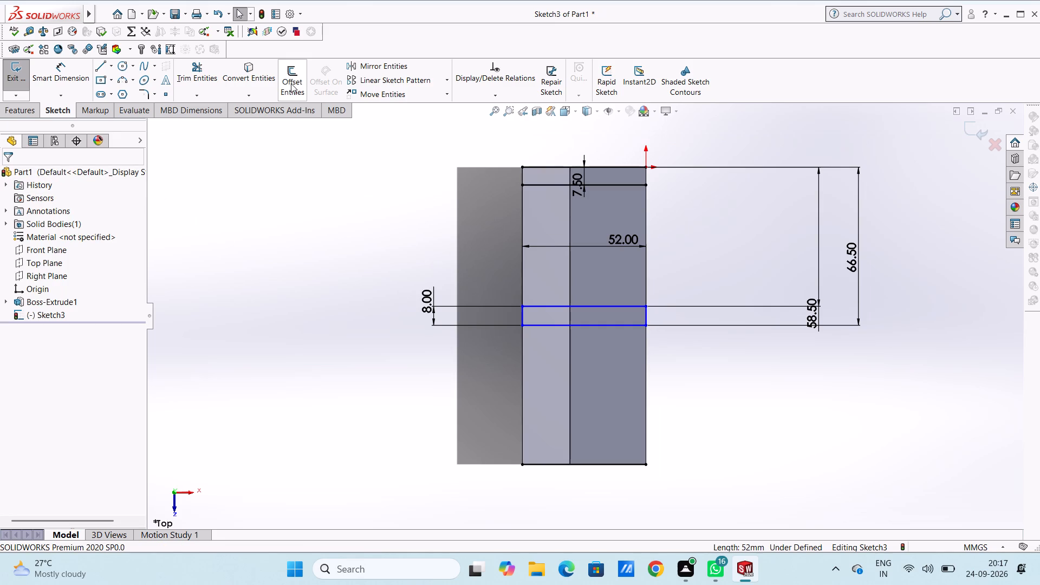
Offset the end-edge line farthest from the origin by 7.5 mm inward, in one direction only, with the dimension added.
left_click(292, 79)
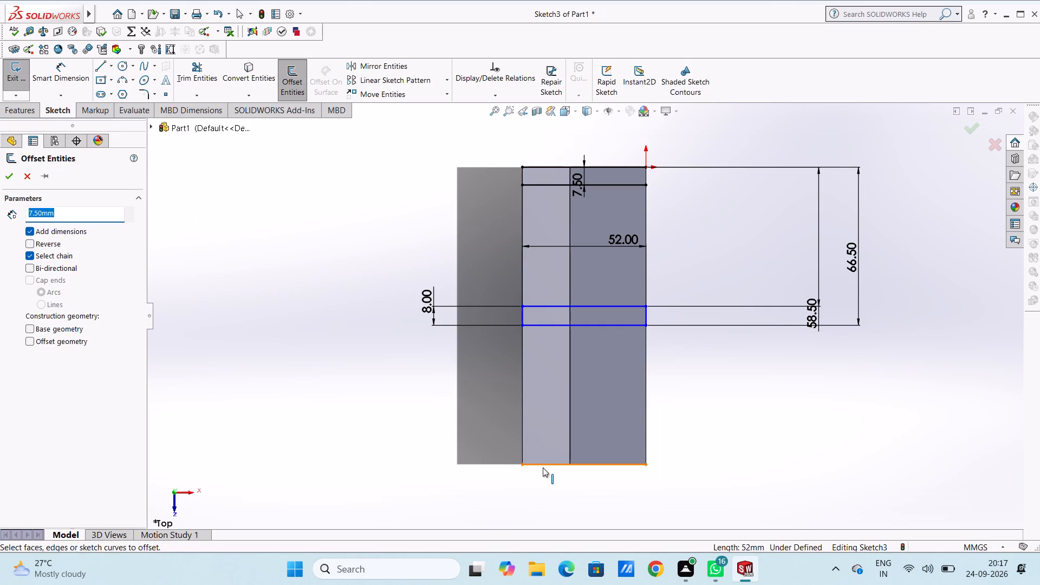
left_click(543, 465)
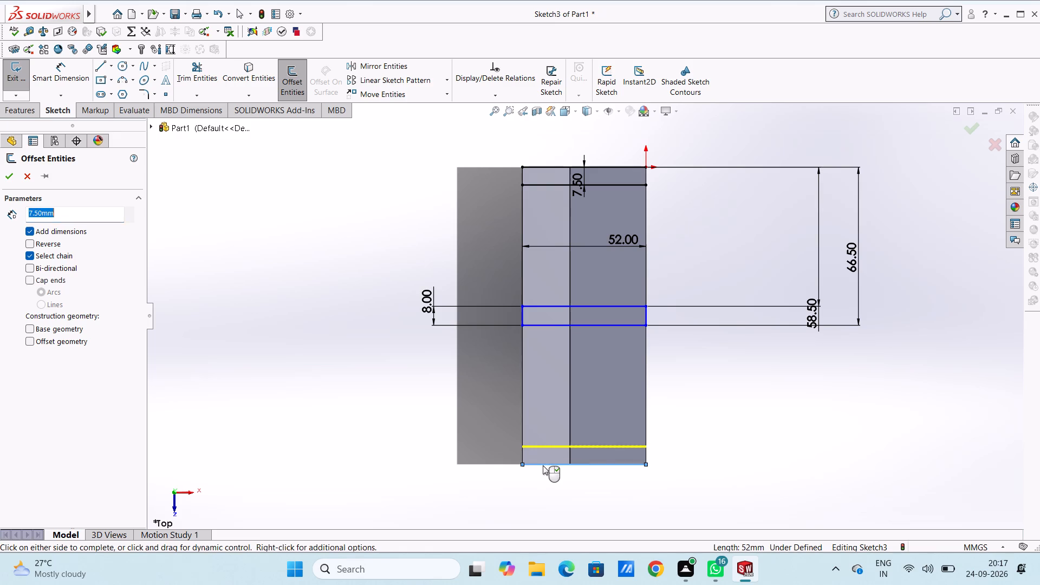
left_click(10, 174)
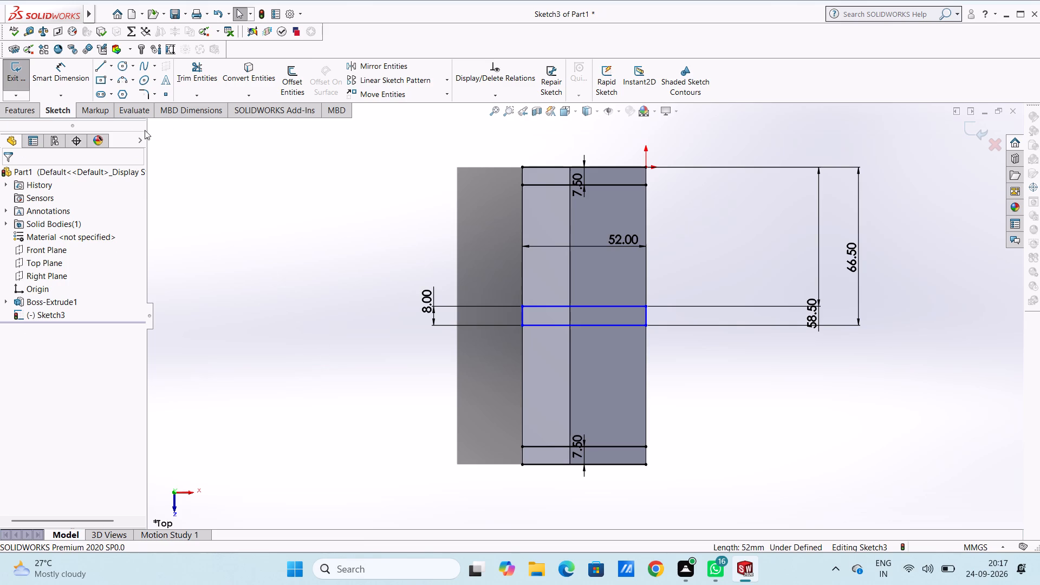
Close both 7.5 mm end strips with short lines along the long edge opposite the origin.
left_click(100, 66)
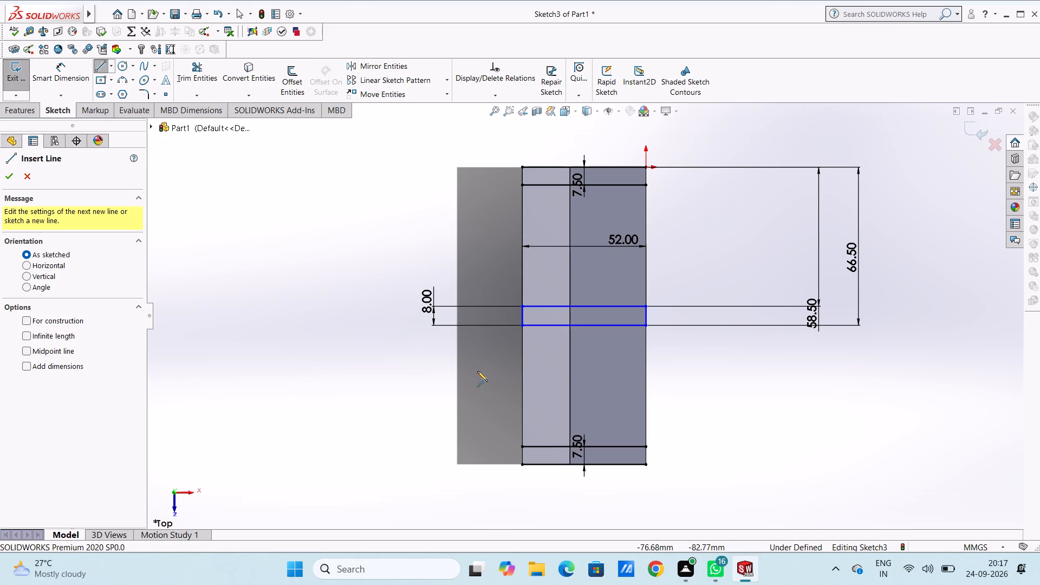
left_click(521, 446)
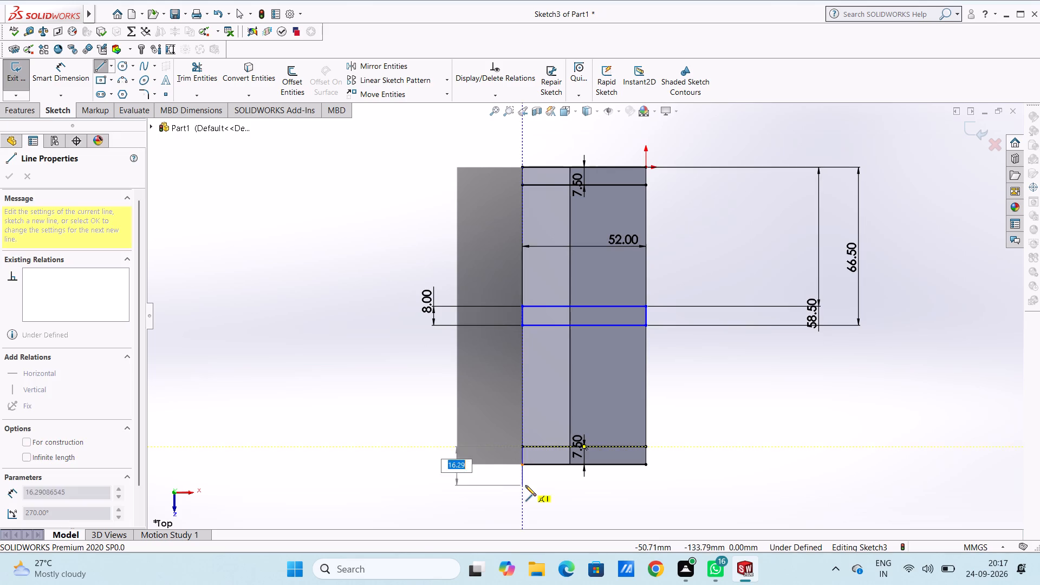
left_click(522, 463)
key("Escape")
key("Escape")
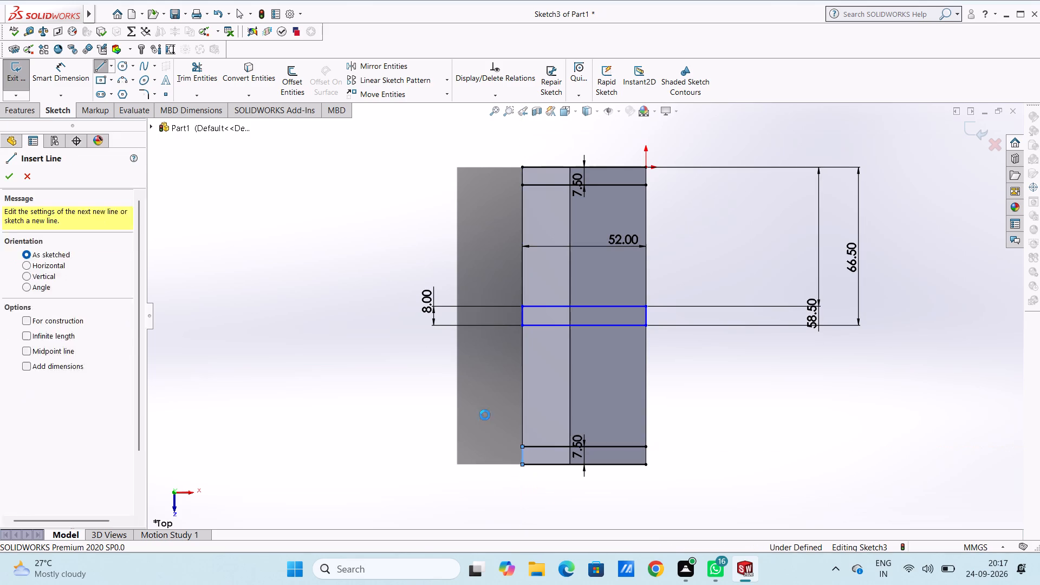
left_click(97, 66)
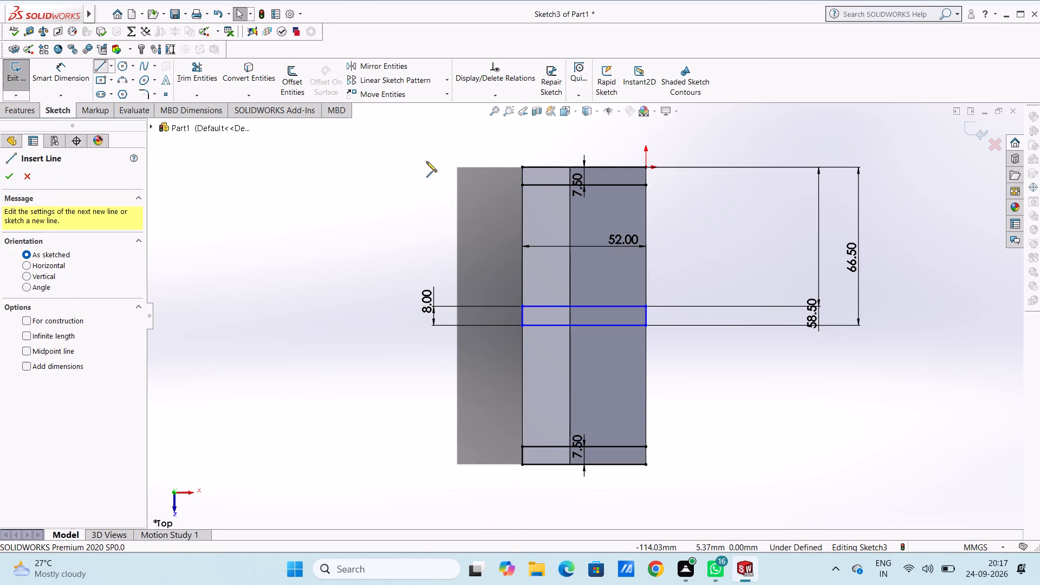
left_click(523, 165)
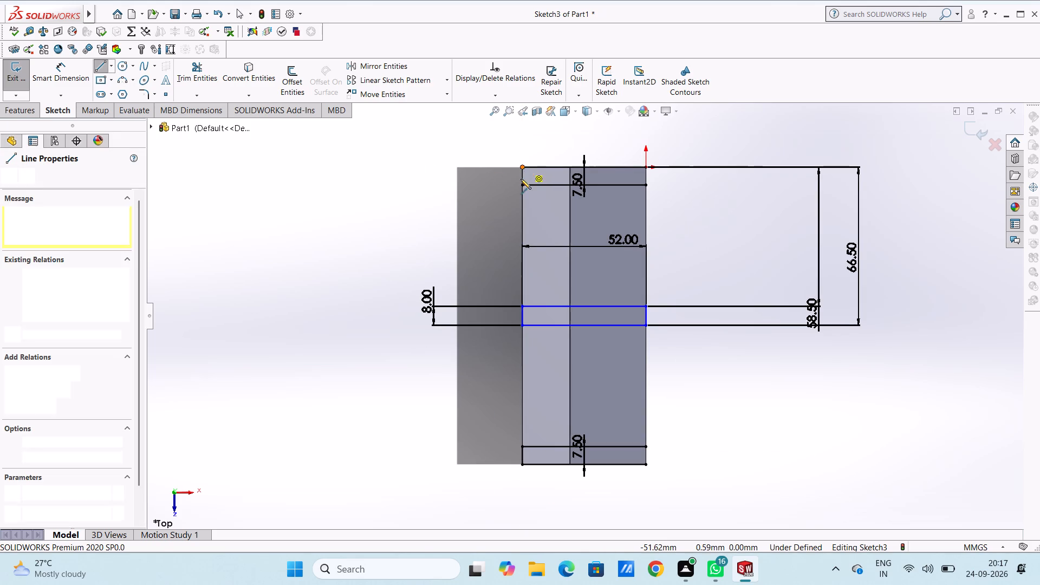
left_click(521, 186)
key("Escape")
key("Escape")
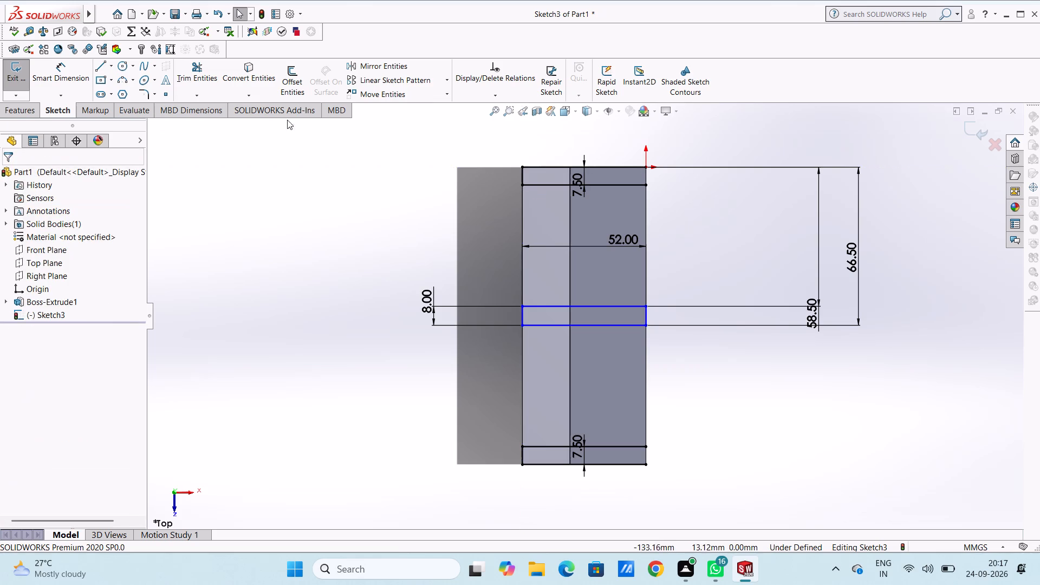
Close the other ends of both 7.5 mm strips with short lines along the long edge through the origin.
left_click(95, 65)
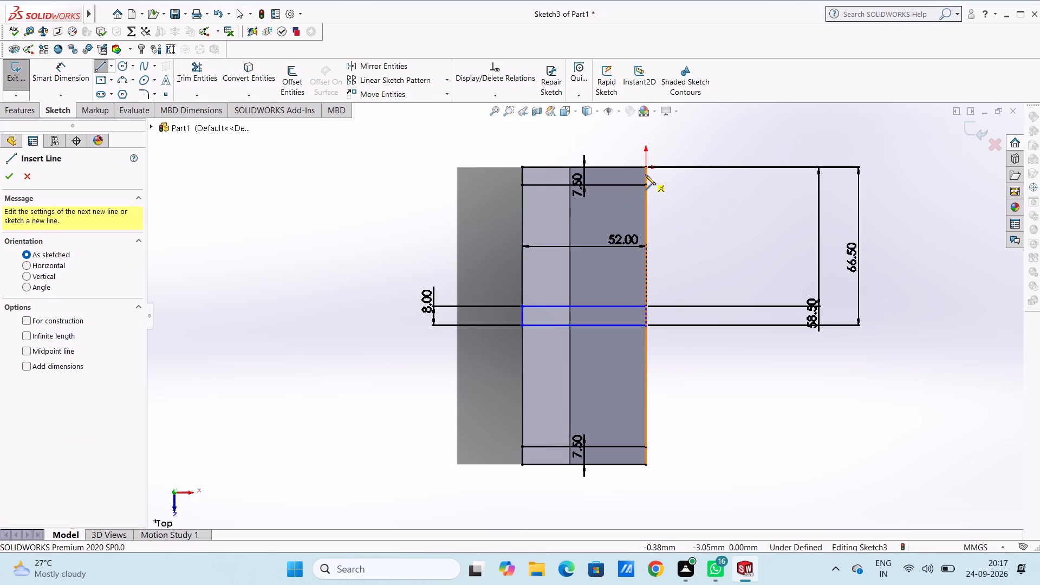
left_click(646, 164)
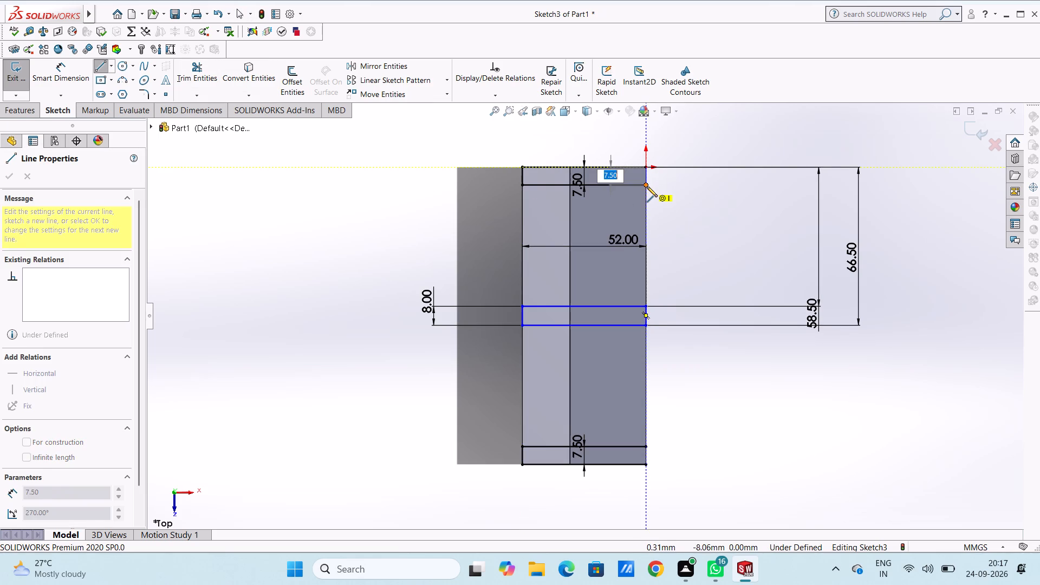
left_click(647, 186)
key("Escape")
key("Escape")
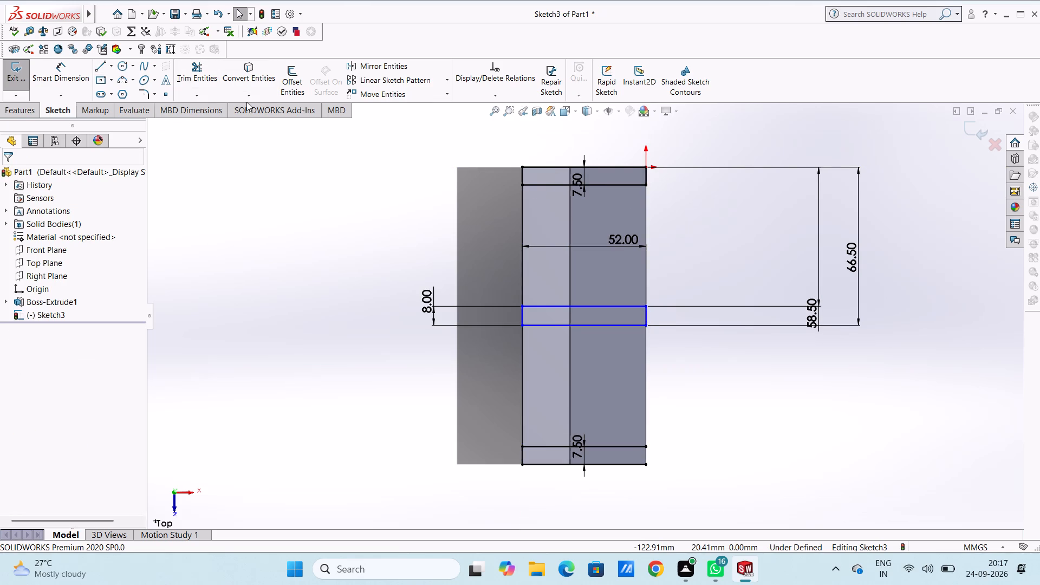
left_click(101, 68)
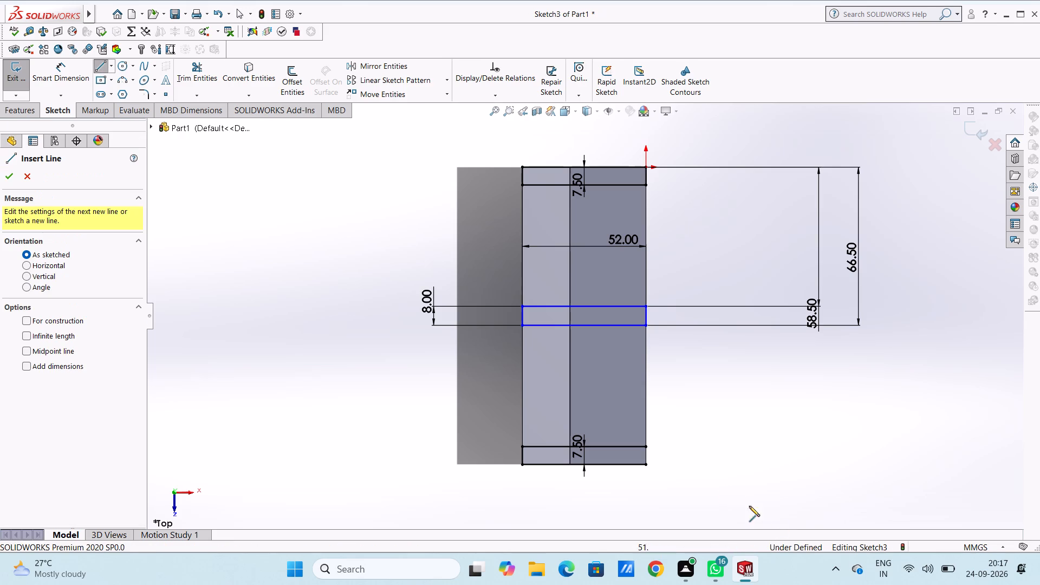
left_click(646, 444)
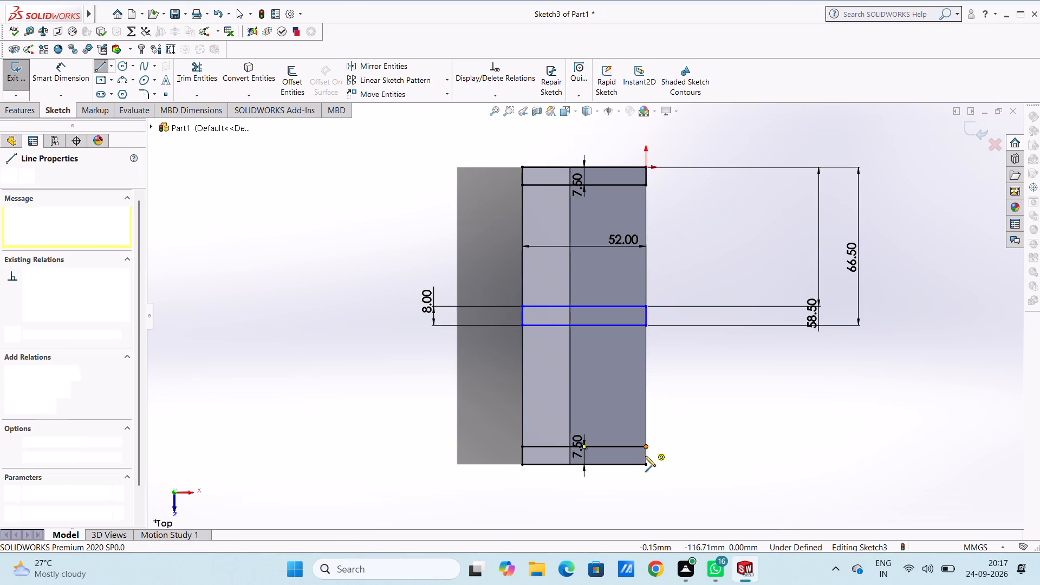
left_click(646, 461)
key("Escape")
key("Escape")
key("Escape")
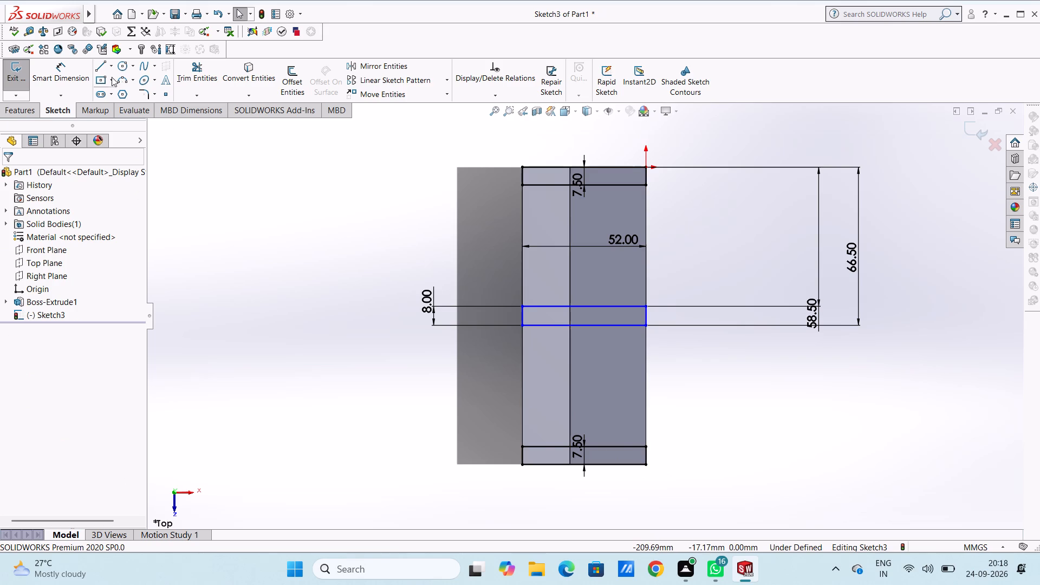
Draw a 35 mm line along the origin end edge from its opposite corner, continuing with a perpendicular line to the far end edge.
left_click(100, 66)
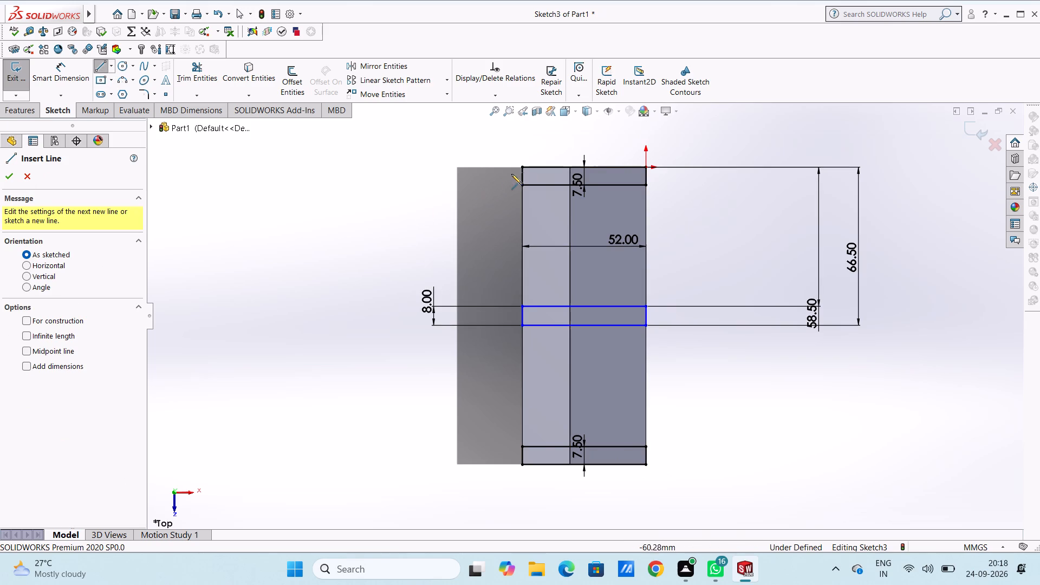
left_click(522, 166)
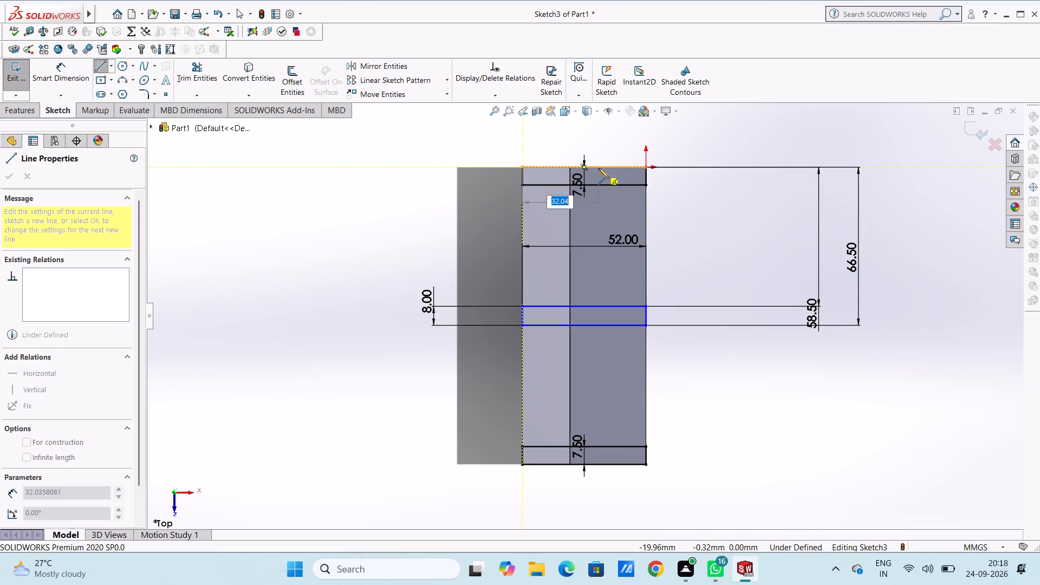
type("35")
key("Return")
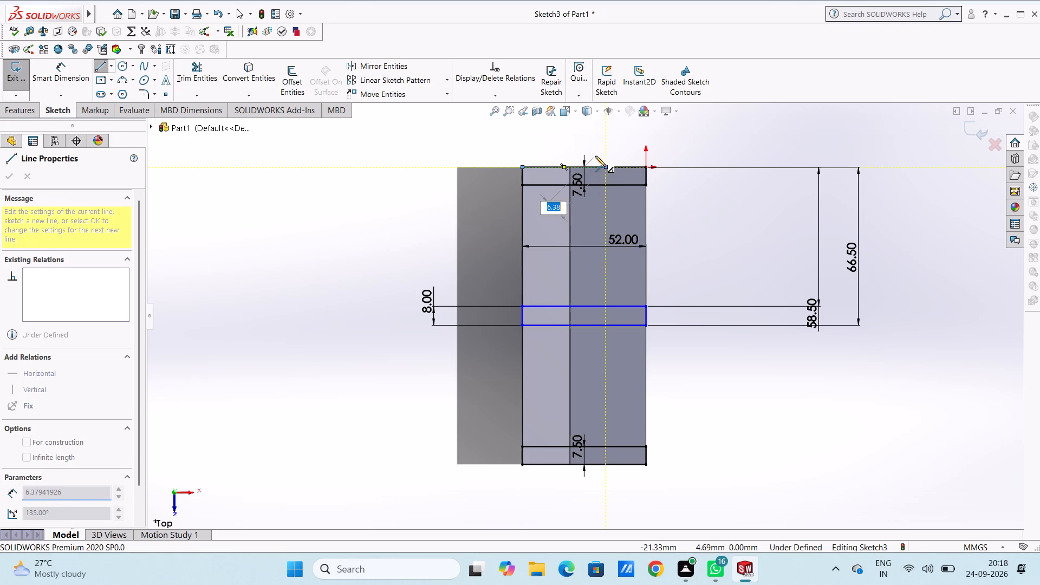
left_click(607, 465)
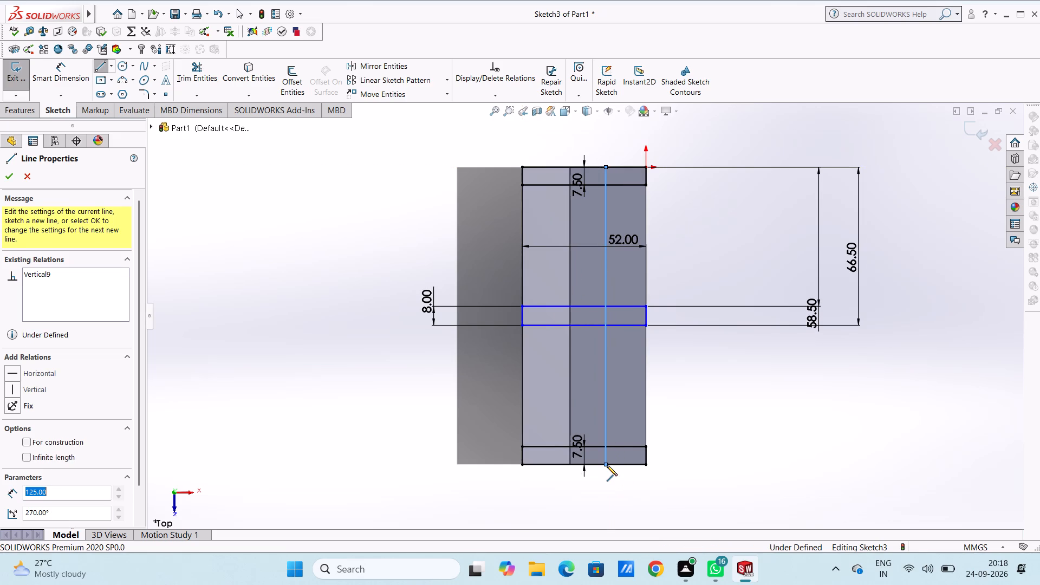
key("Escape")
key("Escape")
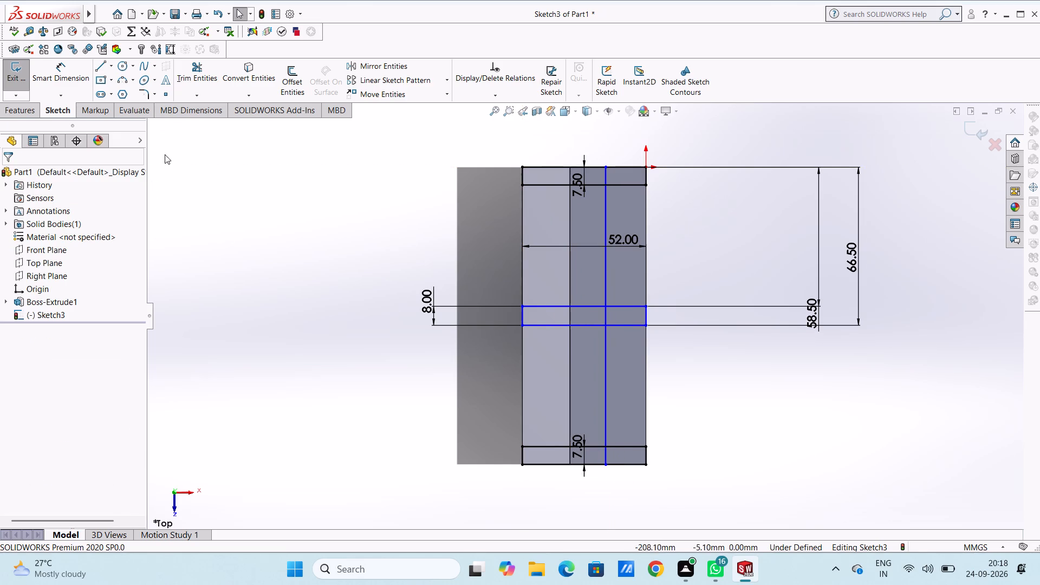
Trim the origin-end strip to 35 mm long and remove the long dividing line between that strip and the central one.
left_click(199, 64)
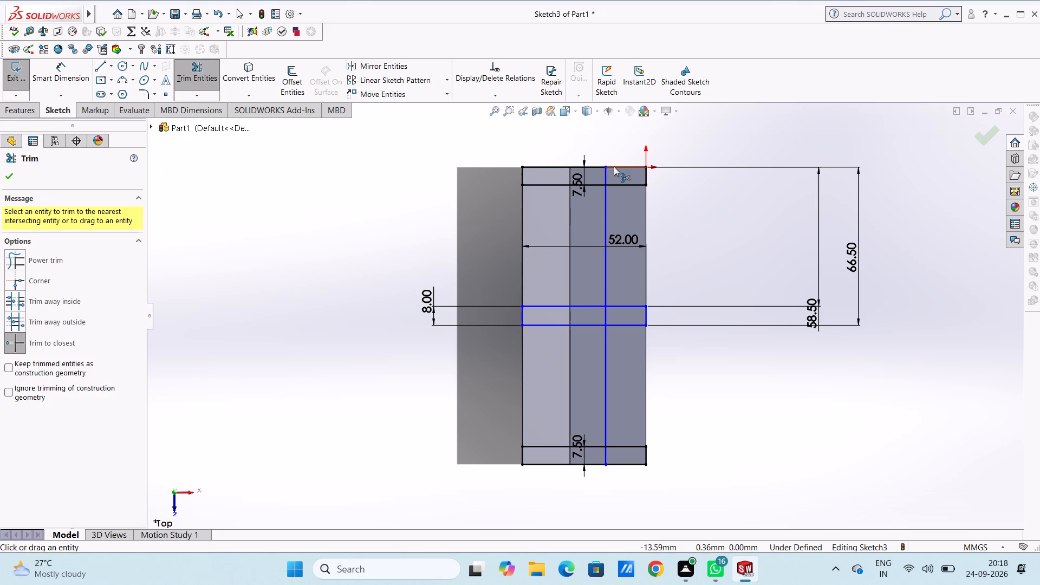
left_click(614, 166)
left_click(621, 181)
left_click(628, 185)
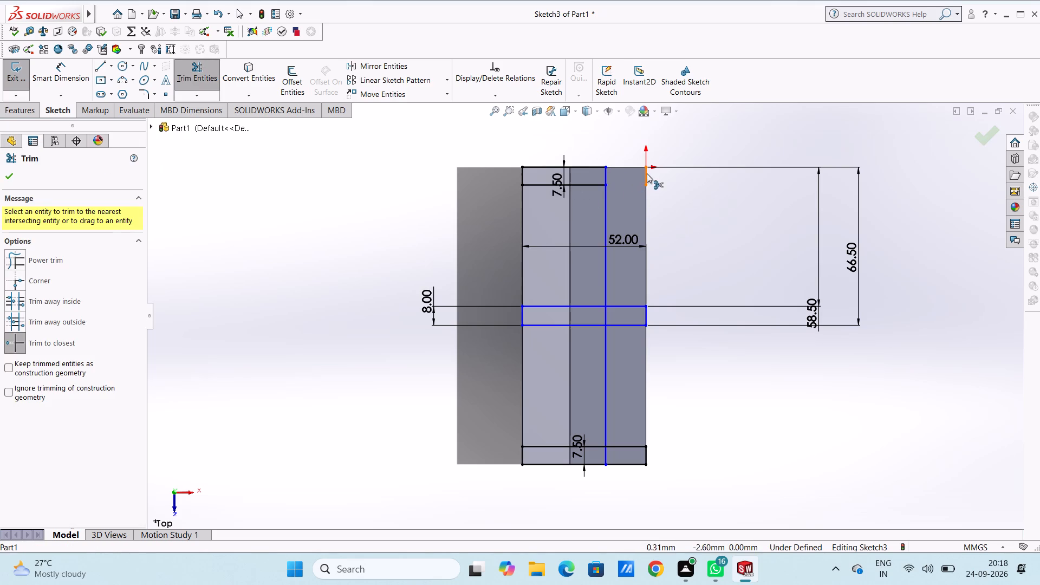
left_click(648, 173)
left_click(602, 217)
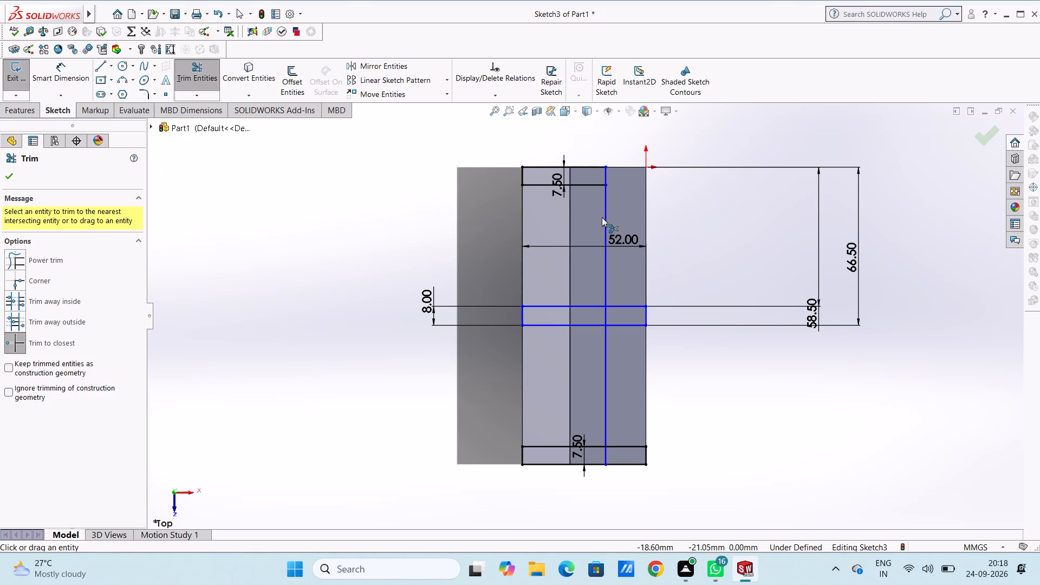
left_click(605, 221)
left_click(604, 313)
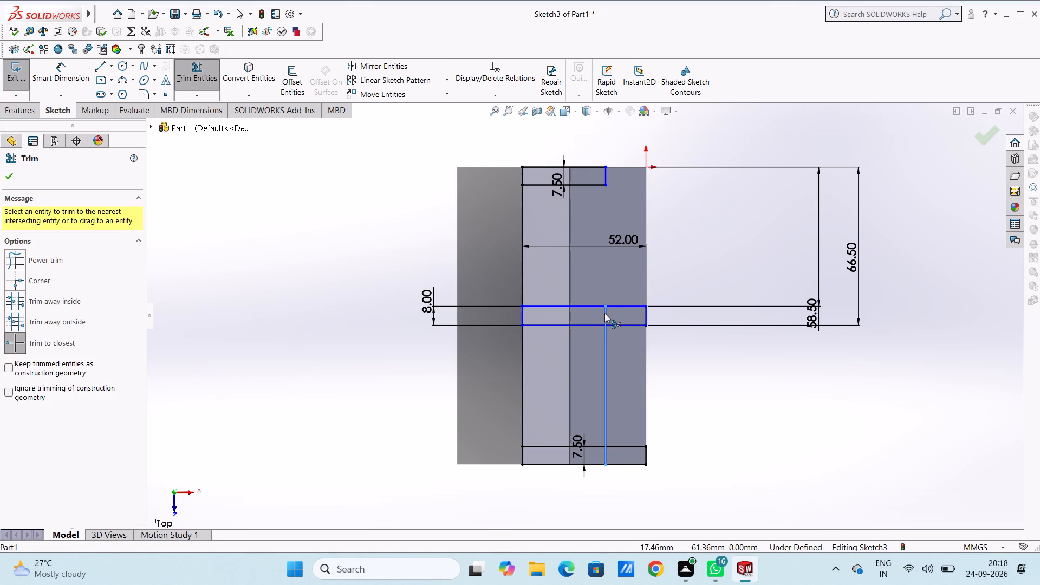
key("ctrl+z")
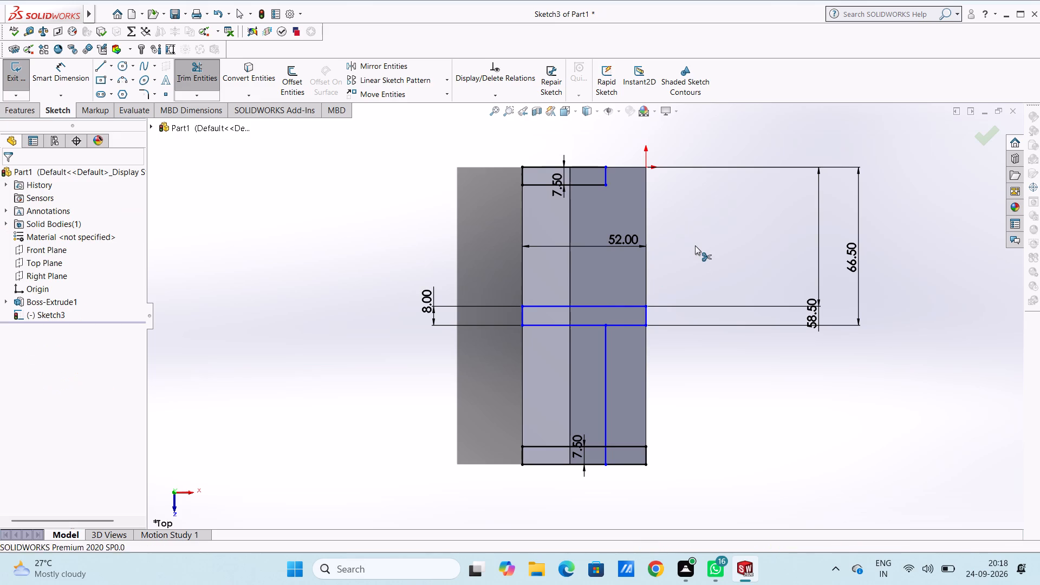
Trim away the part of the central strip between the dividing line and the long edge through the origin.
left_click(194, 70)
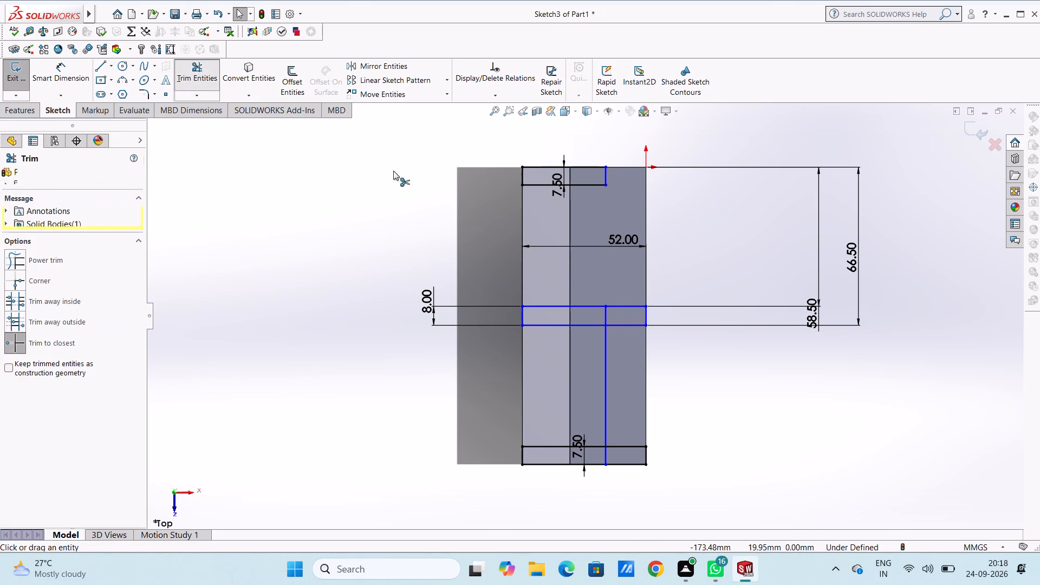
left_click(618, 304)
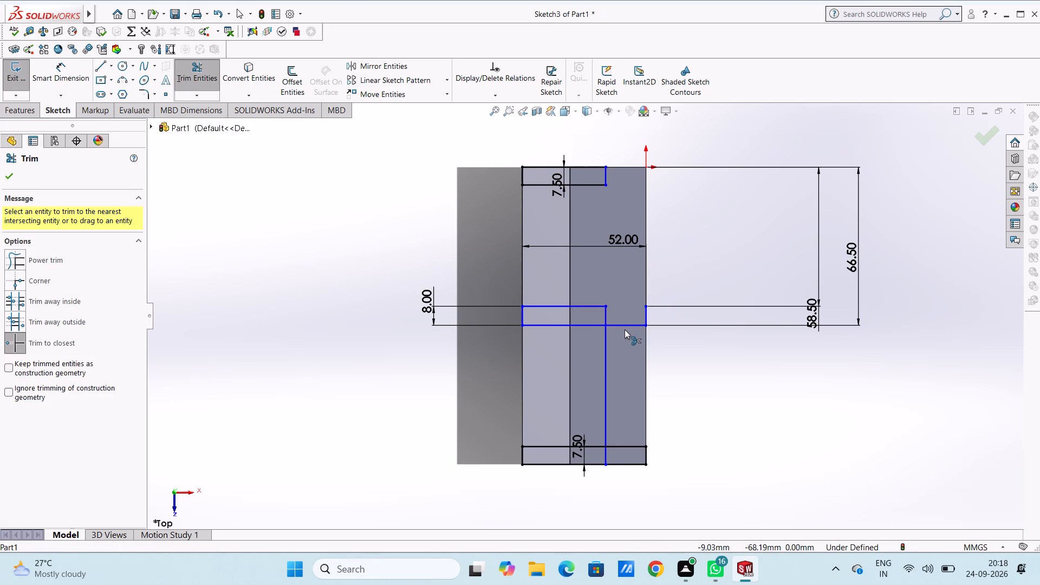
left_click(625, 326)
left_click(644, 314)
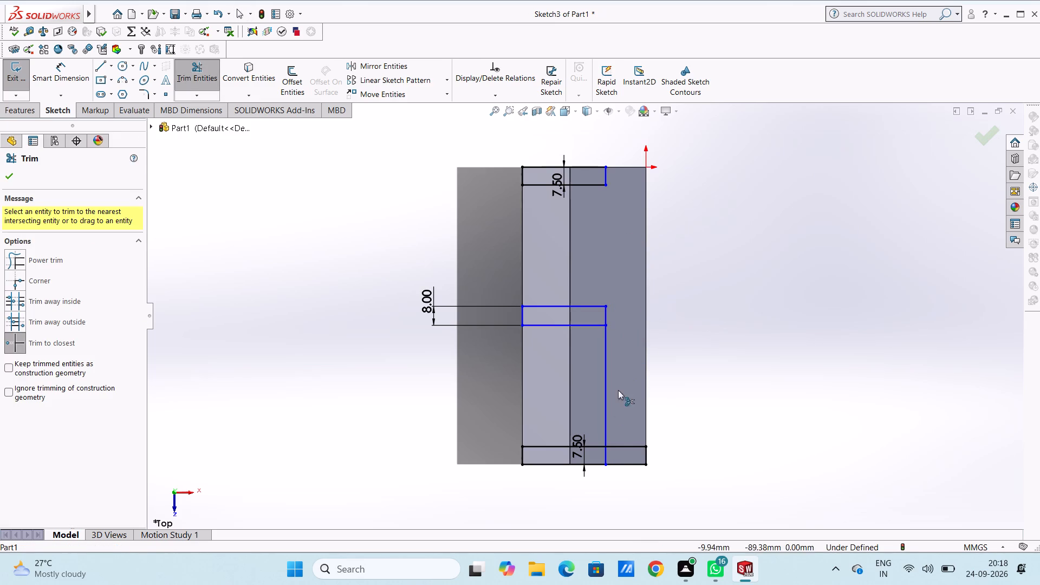
Trim the far-end strip back to the dividing line and remove that line's segment between the far-end and central strips.
left_click(614, 446)
left_click(618, 461)
left_click(648, 452)
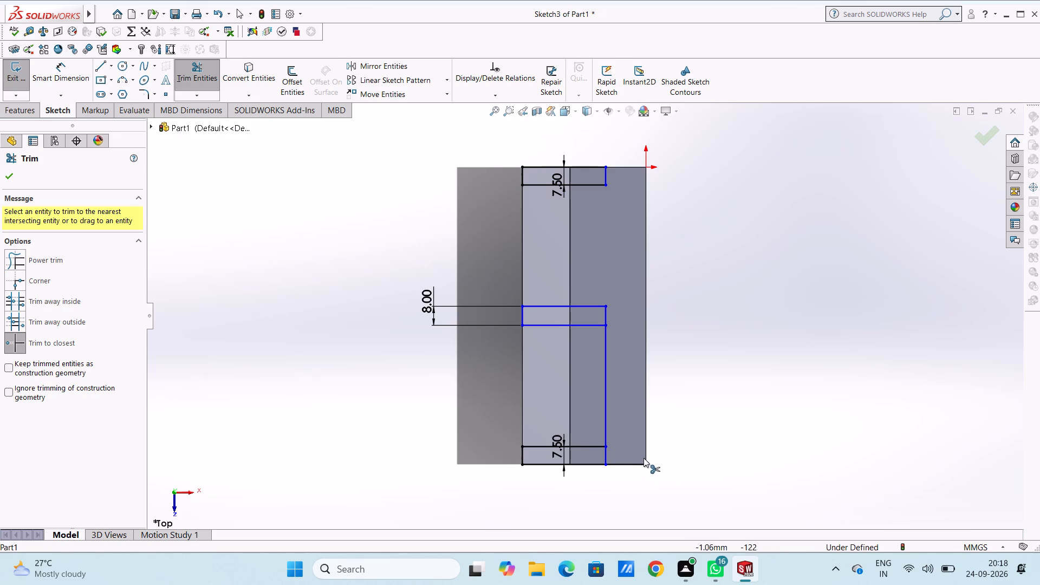
left_click(639, 464)
left_click(605, 399)
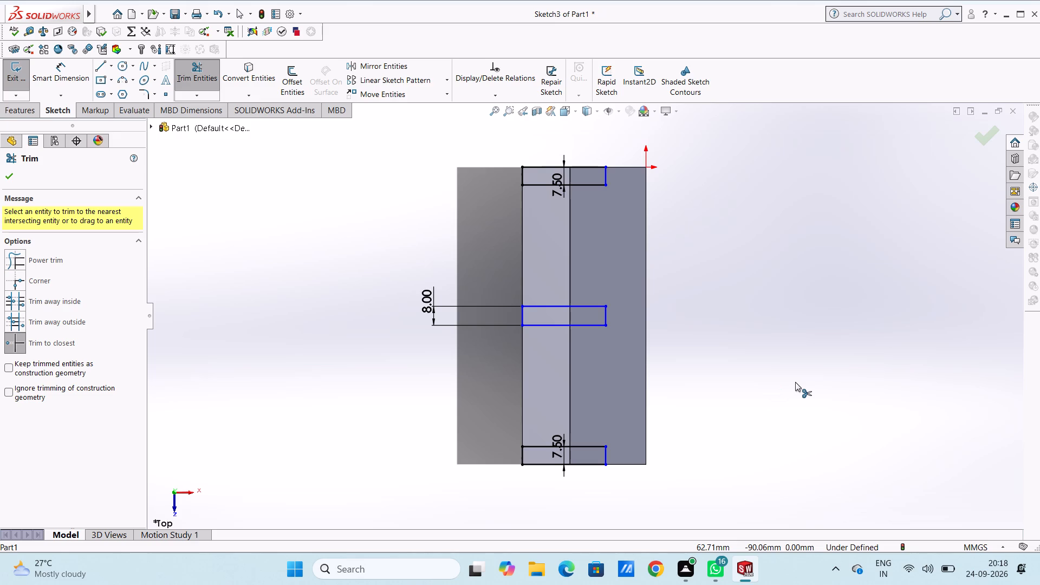
Draw 51 mm lines connecting the trimmed ends of the two end strips to the adjacent corners of the central strip.
left_click(100, 65)
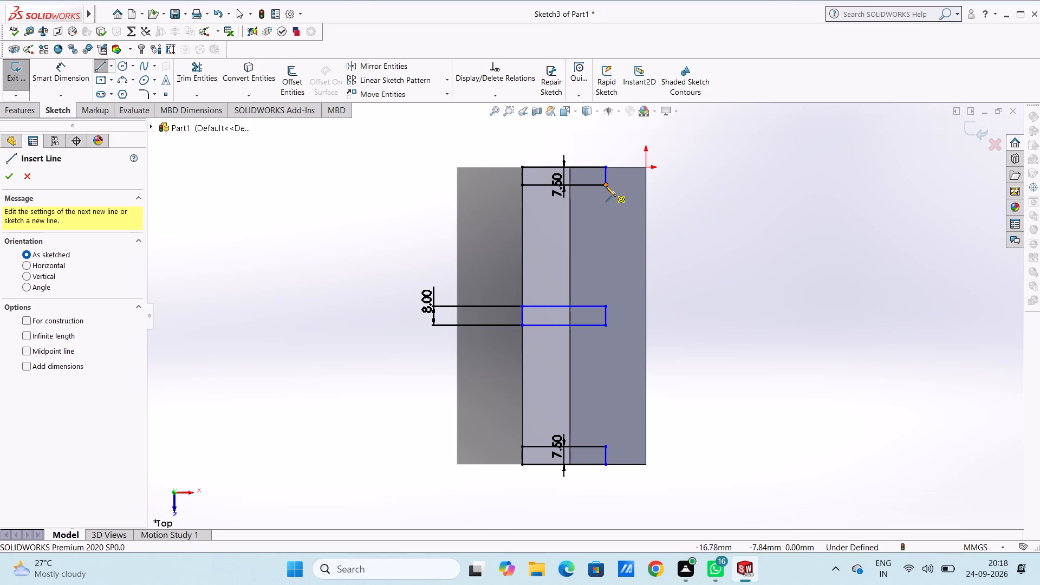
left_click(606, 186)
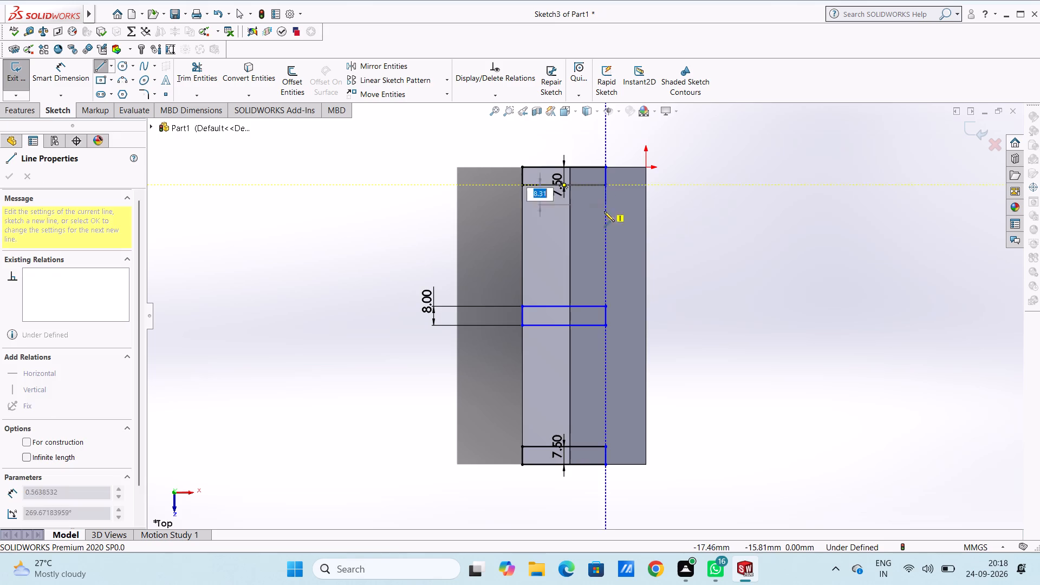
left_click(606, 307)
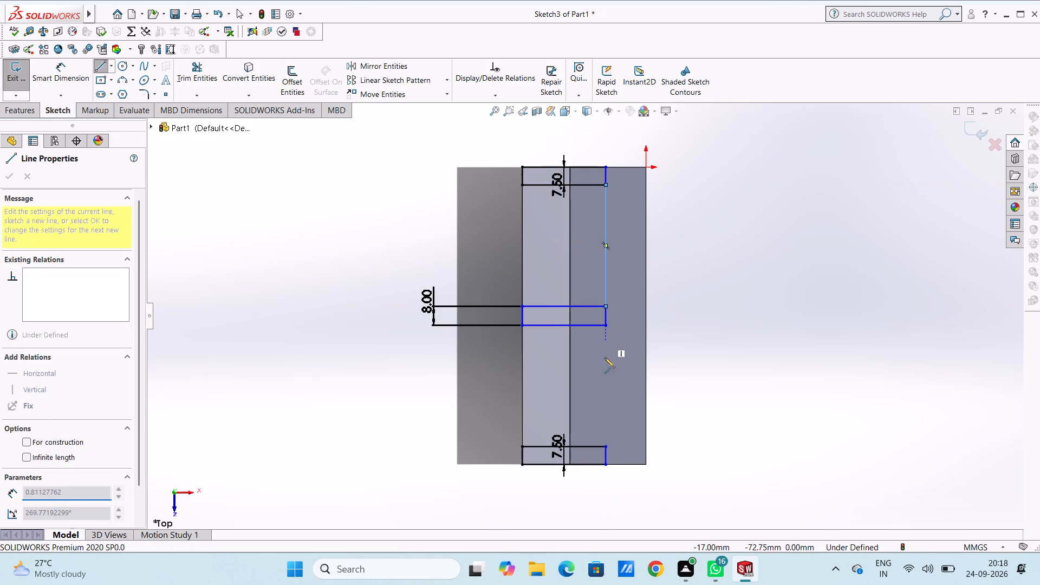
left_click(606, 447)
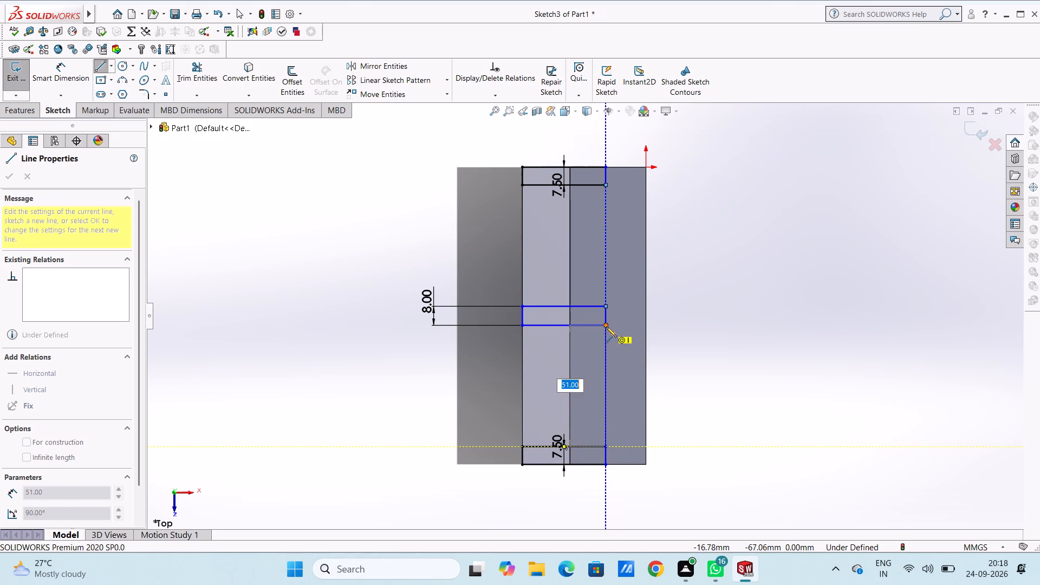
left_click(606, 327)
key("Escape")
key("Escape")
key("Escape")
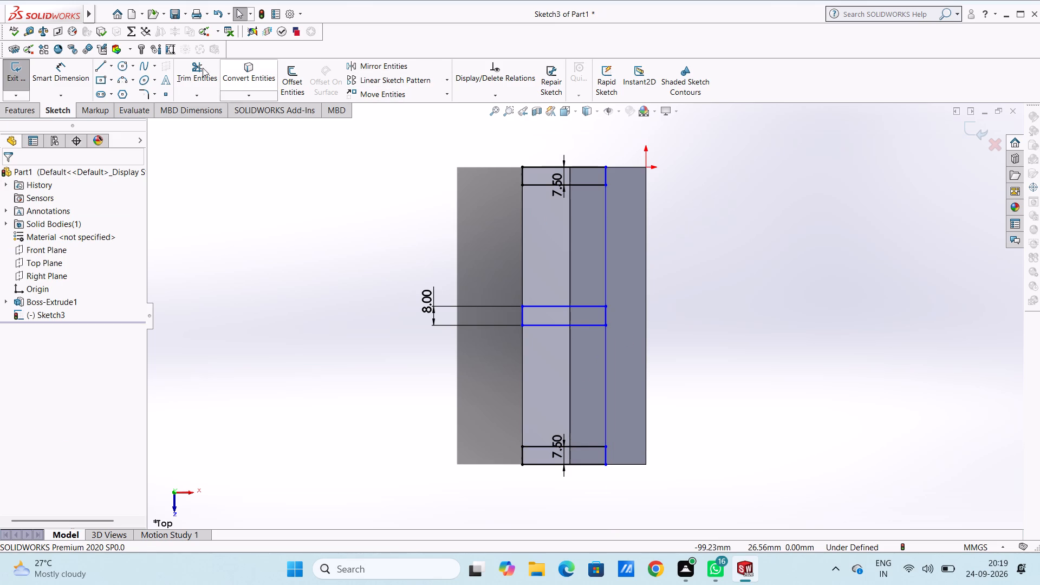
Trim away the outer edges and short ends of both end strips and the short ends of the central strip.
left_click(183, 67)
left_click(548, 169)
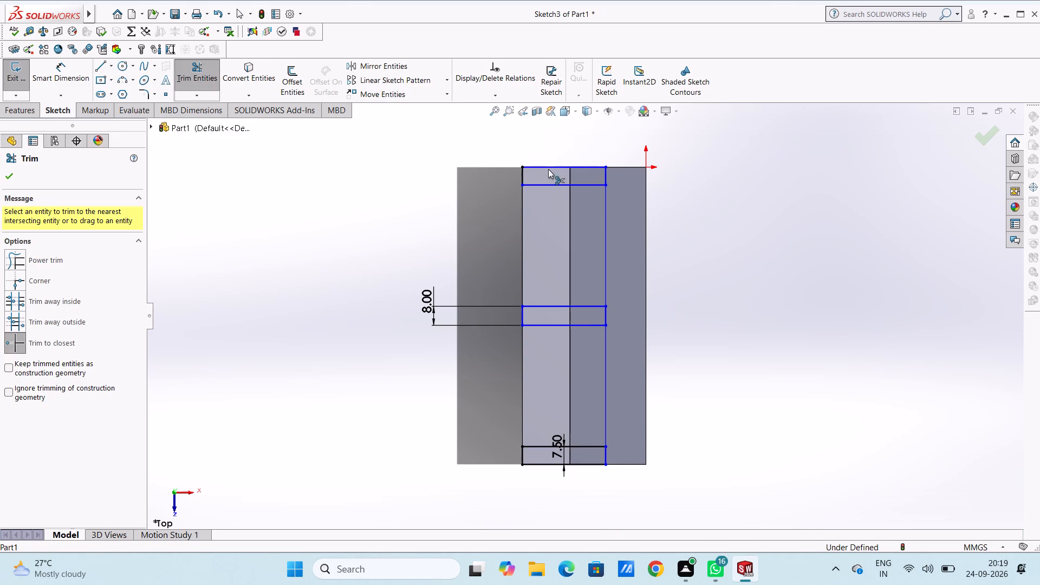
left_click(522, 175)
left_click(540, 164)
left_click(607, 171)
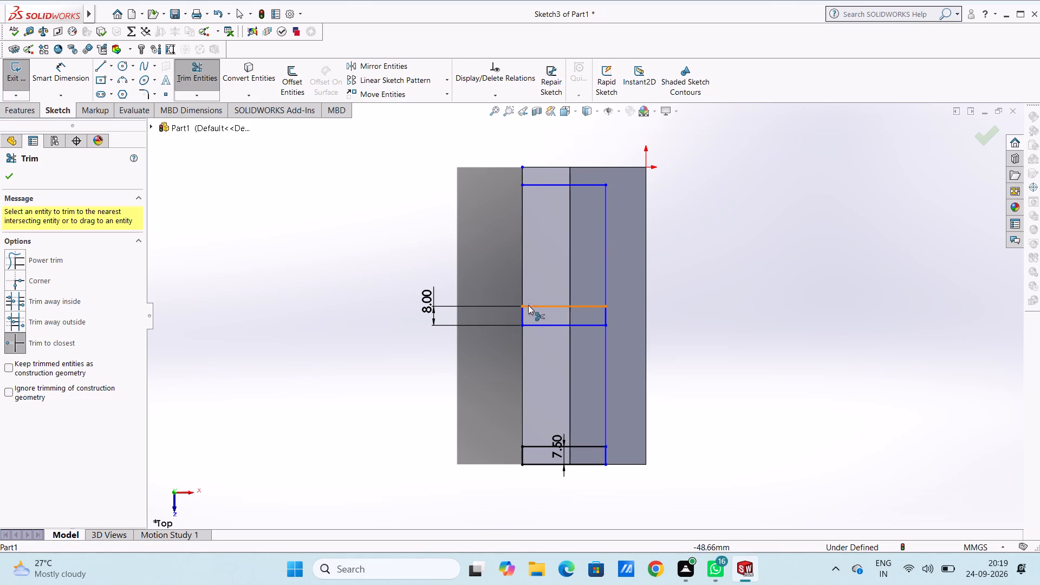
left_click(523, 315)
left_click(604, 317)
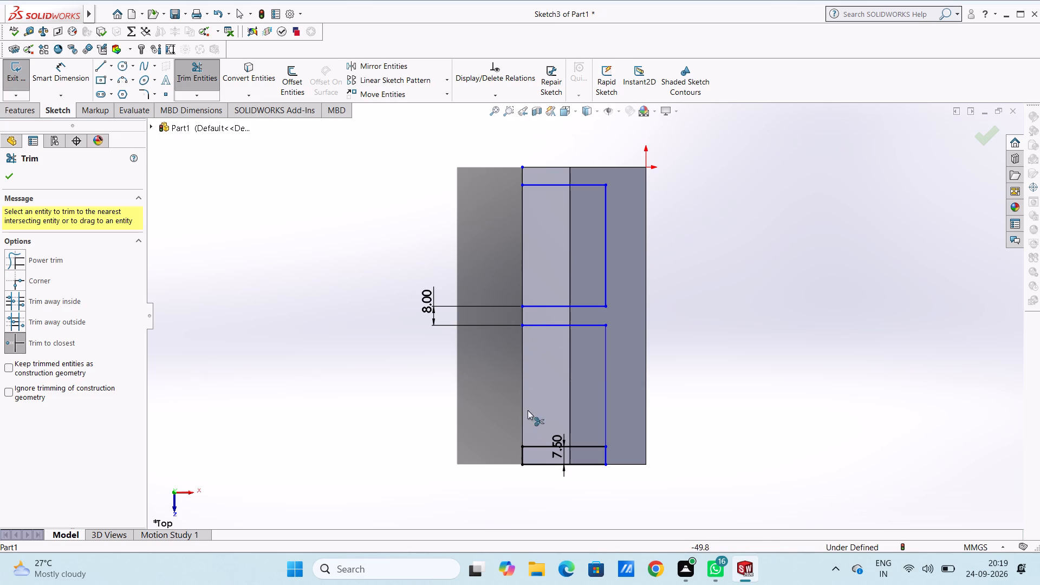
left_click(537, 466)
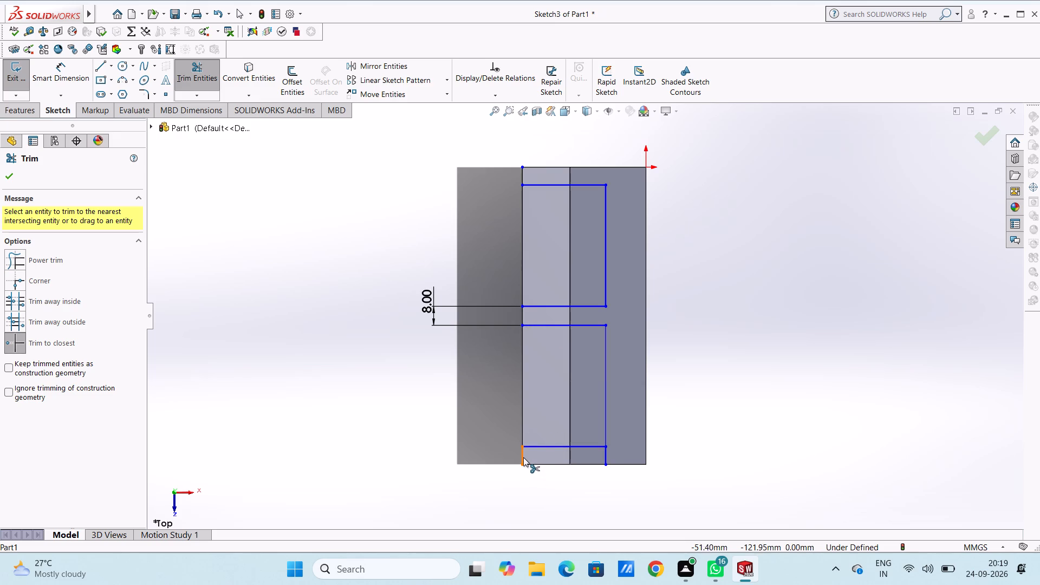
left_click(521, 457)
left_click(603, 458)
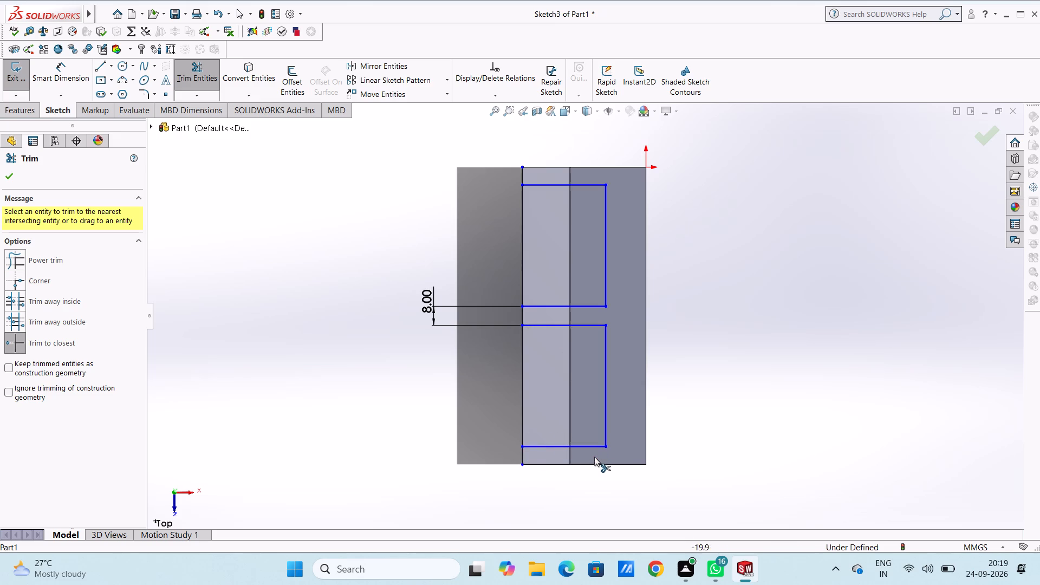
Close the open long side of the origin-end rectangle with a 51 mm line.
left_click(101, 63)
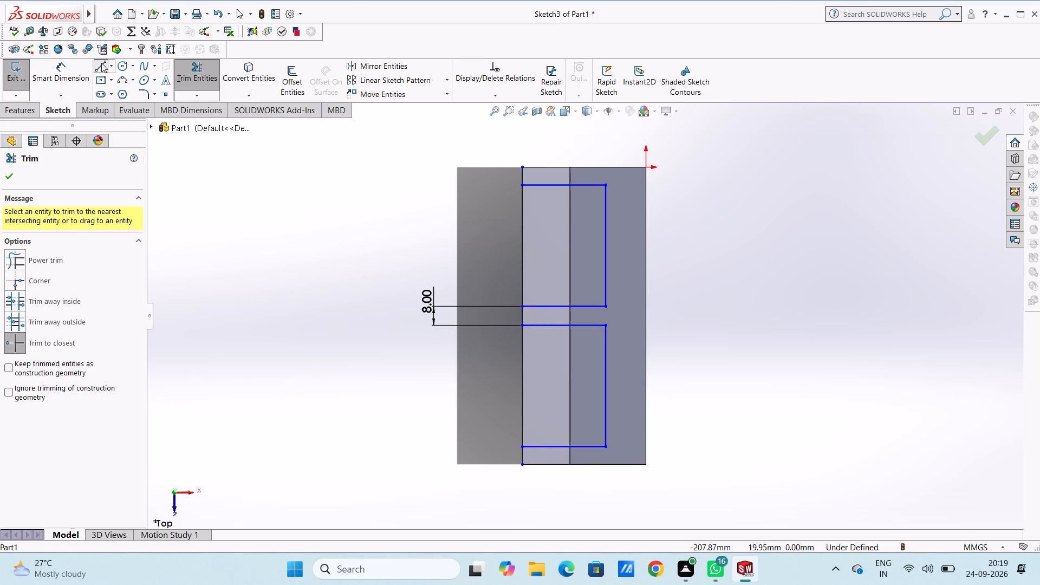
left_click(523, 186)
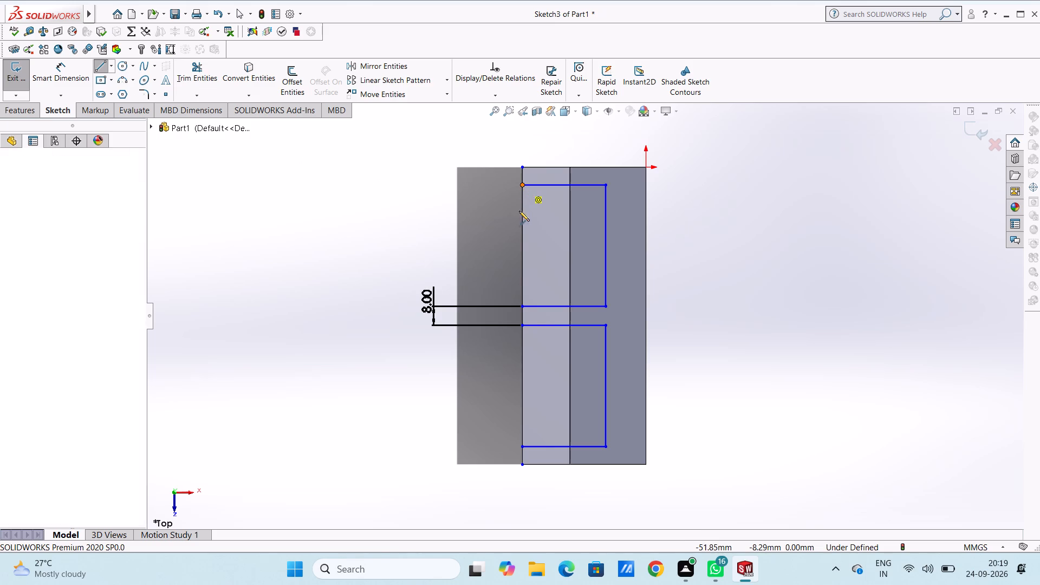
left_click(524, 307)
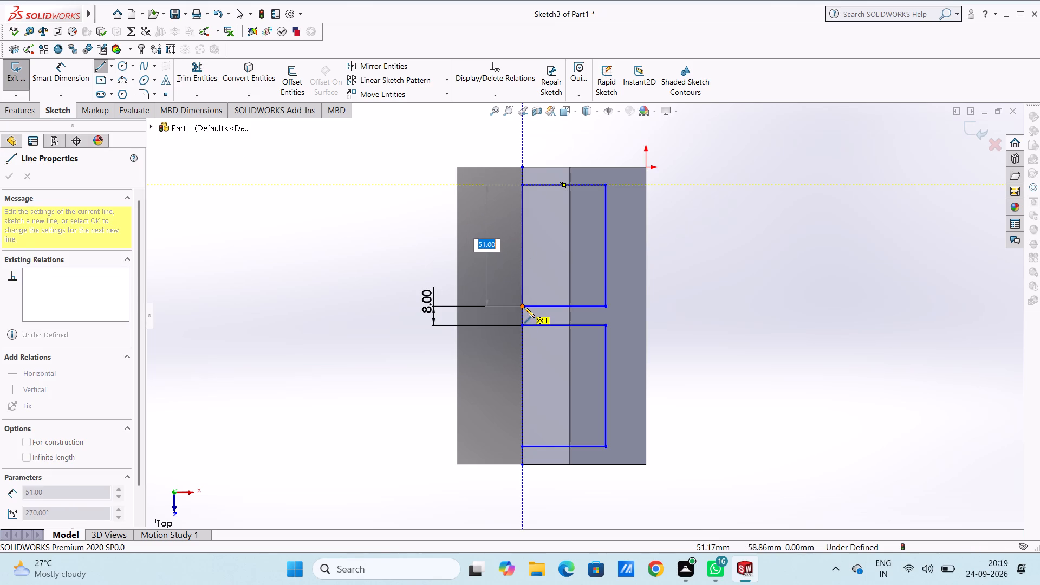
key("Escape")
key("Escape")
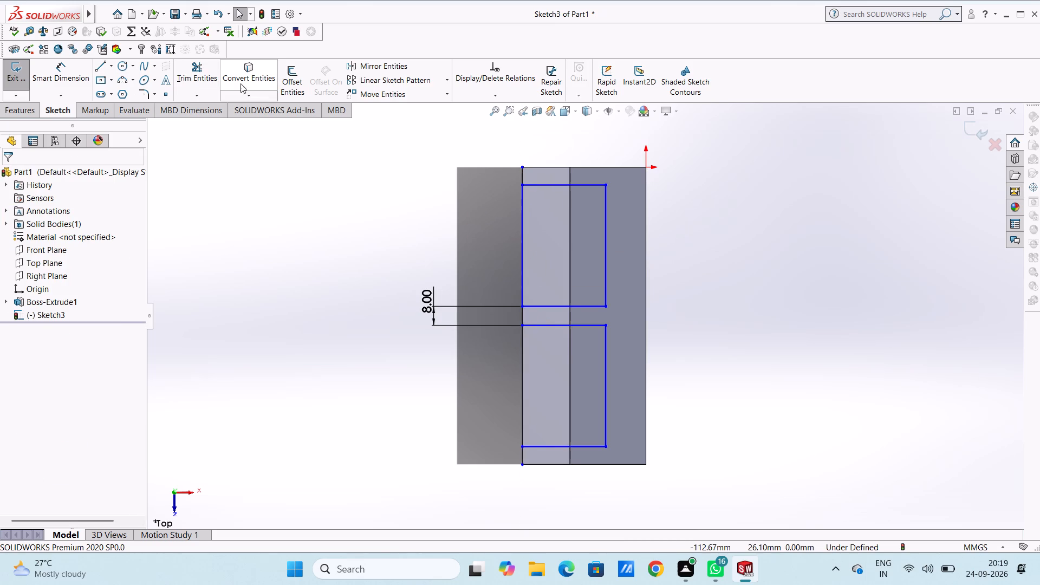
left_click(211, 71)
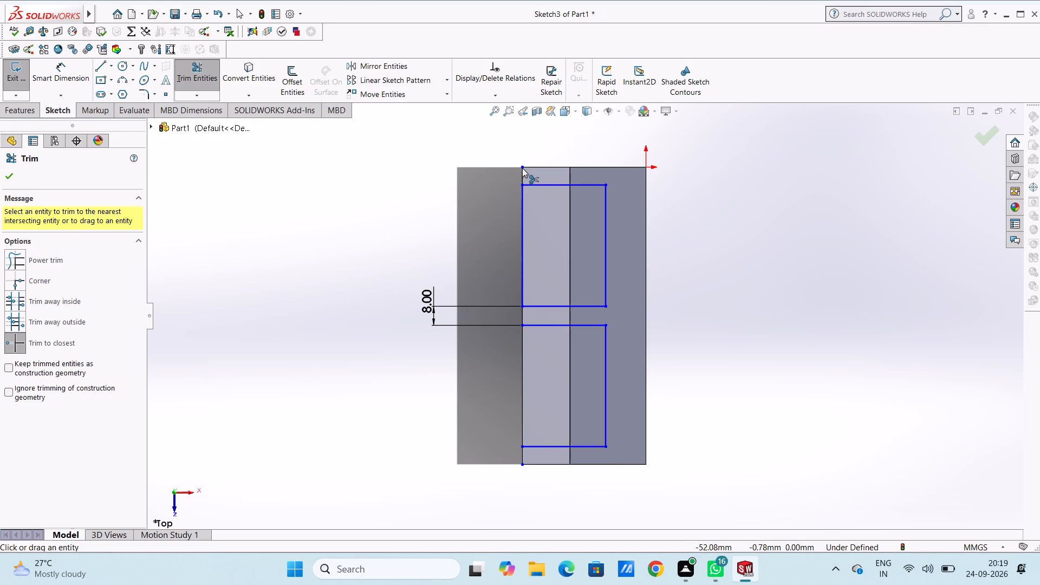
left_click(522, 164)
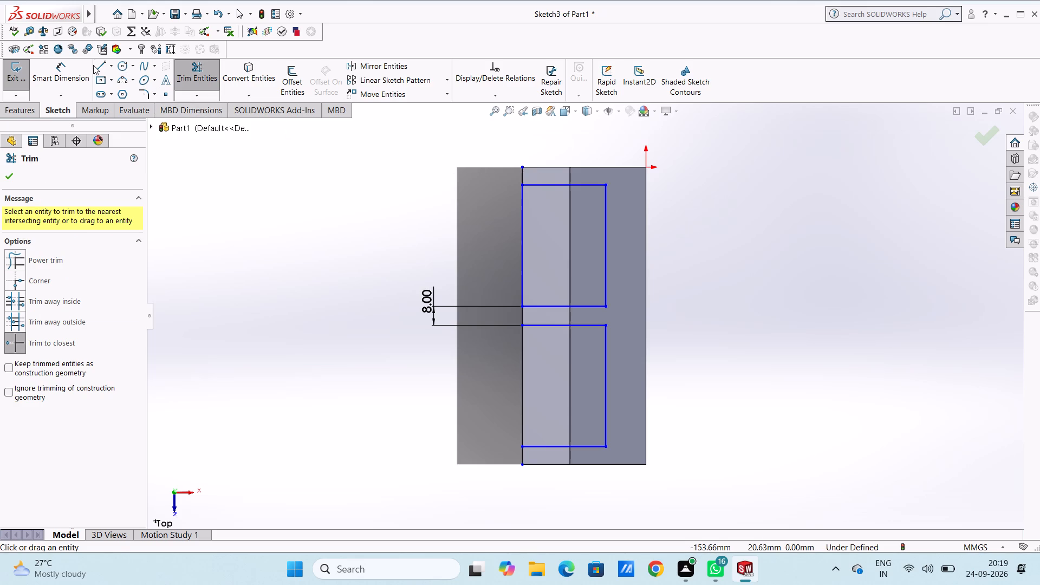
Close the open long side of the far-end rectangle with a 51 mm line between its two loose corners.
left_click(97, 64)
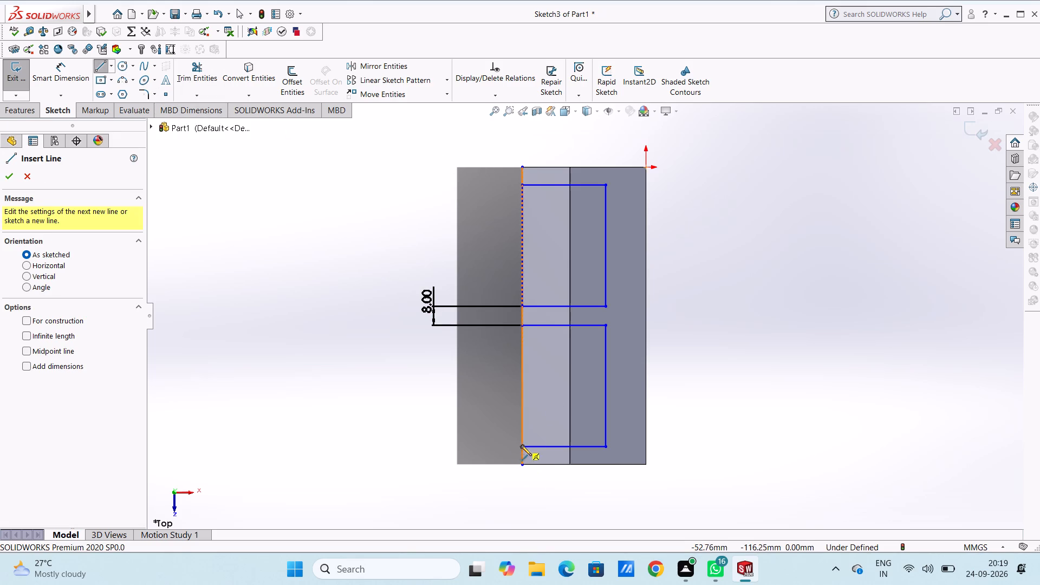
left_click(522, 446)
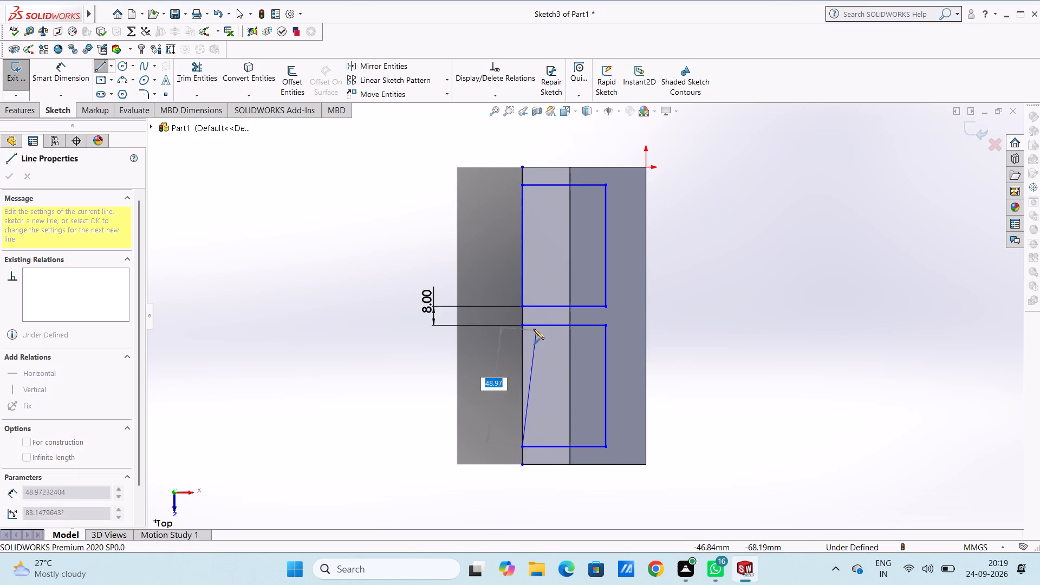
left_click(522, 324)
key("Escape")
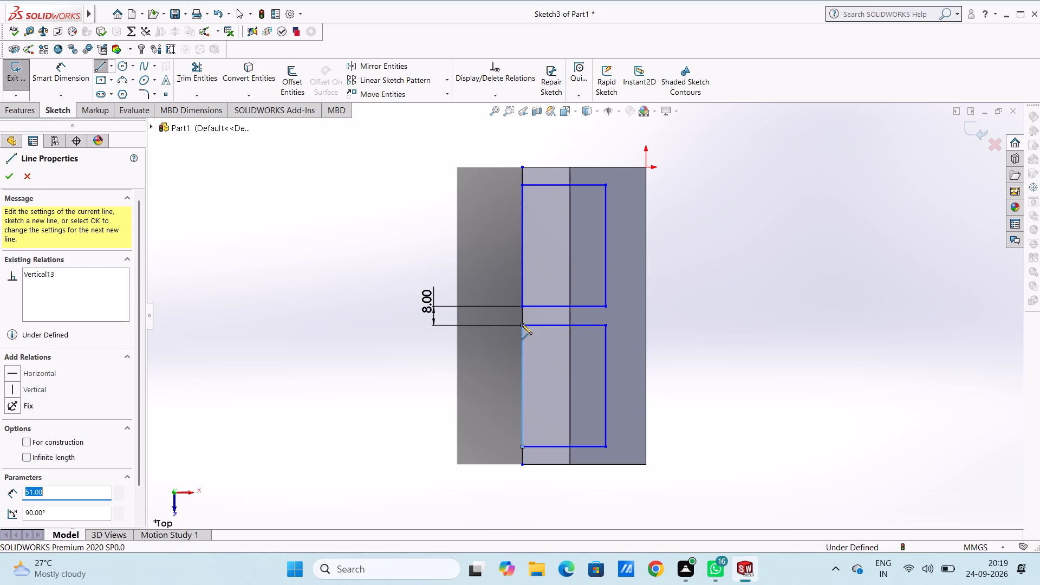
key("Escape")
key("Escape")
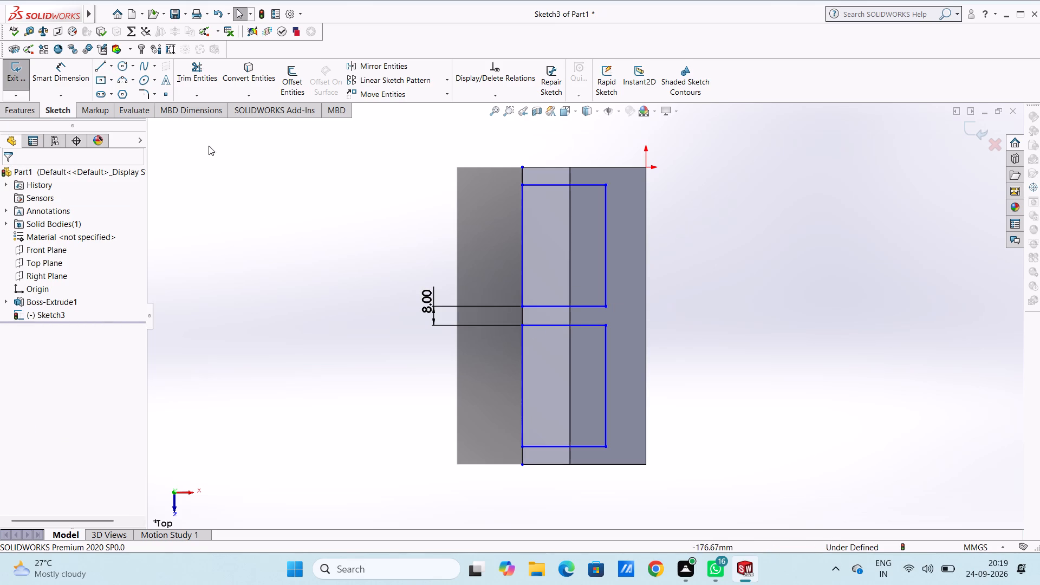
Dimension the short side of the origin-end rectangle nearest the origin, placing the dimension outside the body.
left_click(57, 68)
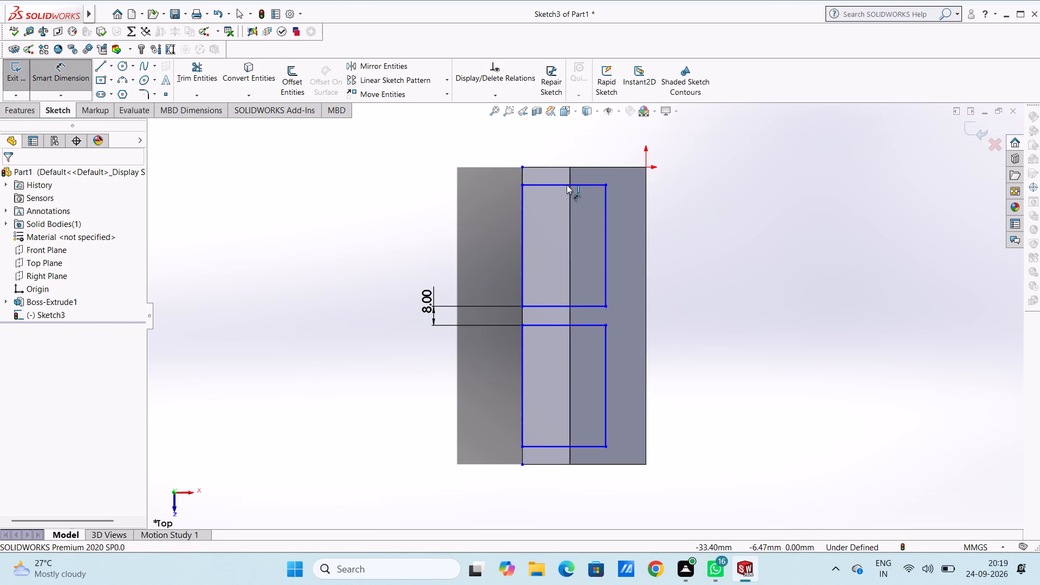
left_click(567, 185)
left_click(572, 143)
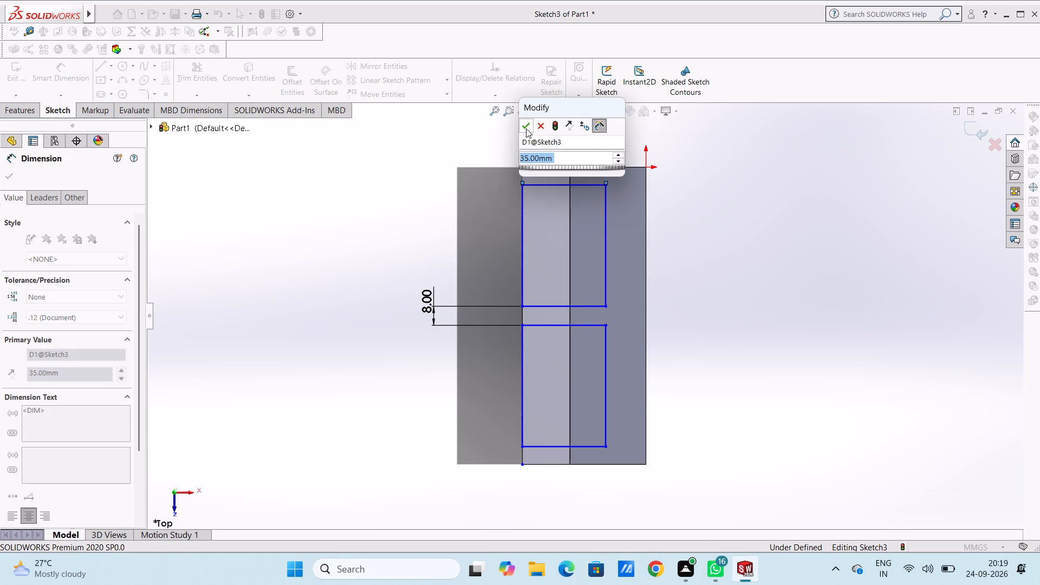
left_click(526, 128)
left_click(457, 157)
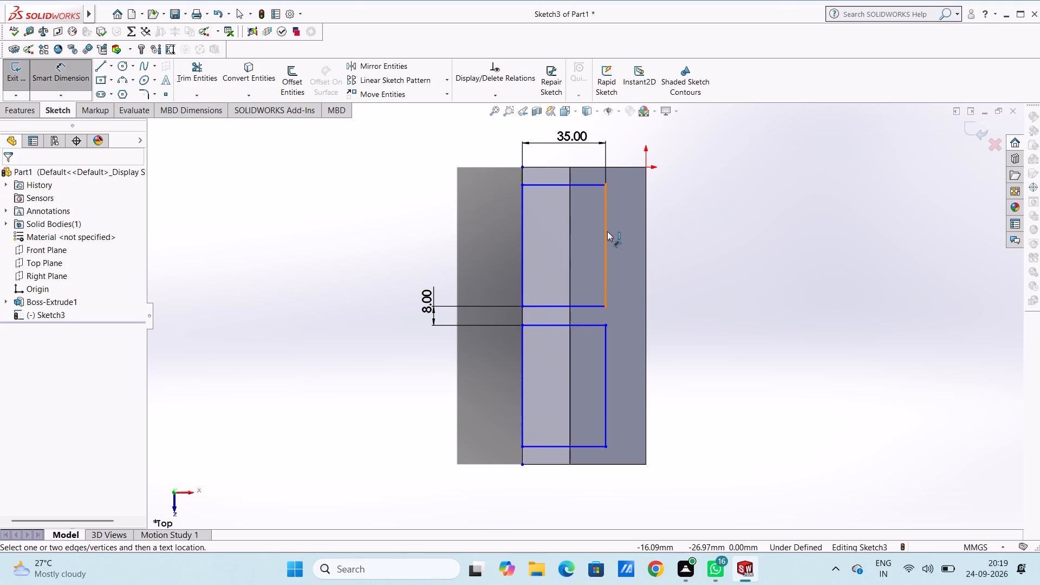
Dimension both long sides of the origin-end rectangle, placing one dimension on each side of the body.
left_click(607, 231)
left_click(801, 251)
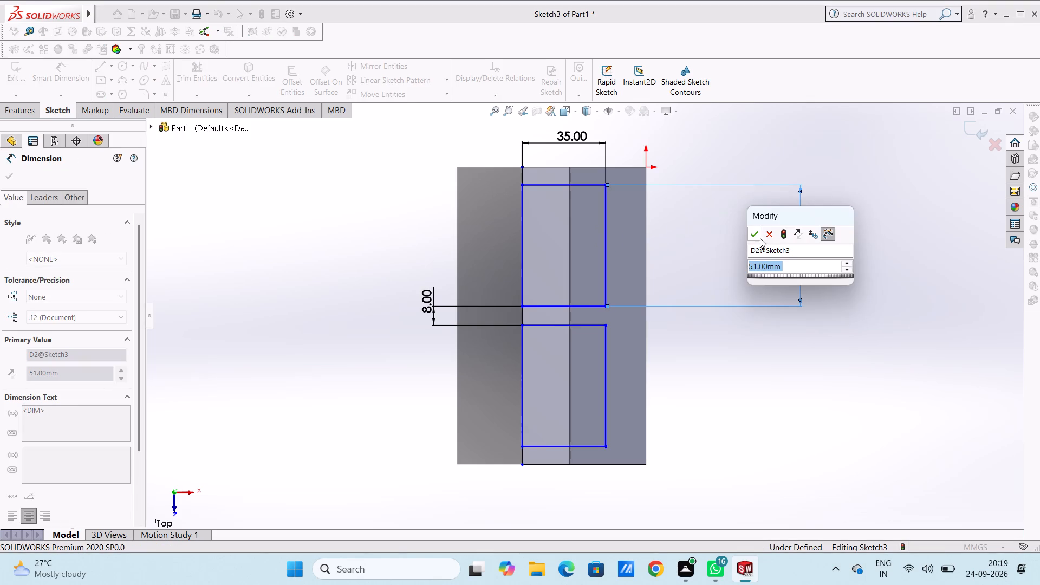
left_click(754, 233)
left_click(780, 165)
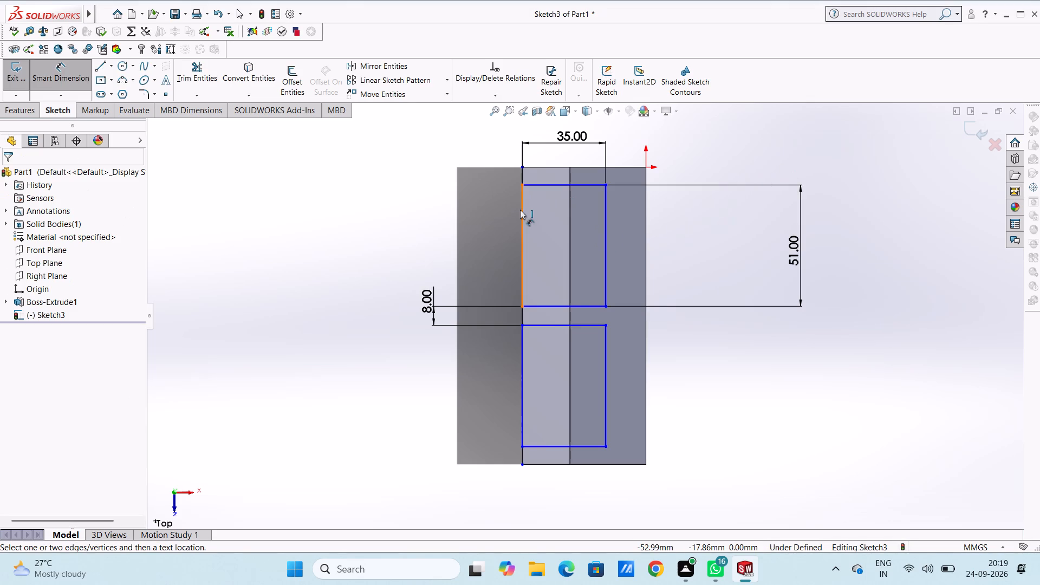
left_click(521, 210)
left_click(392, 210)
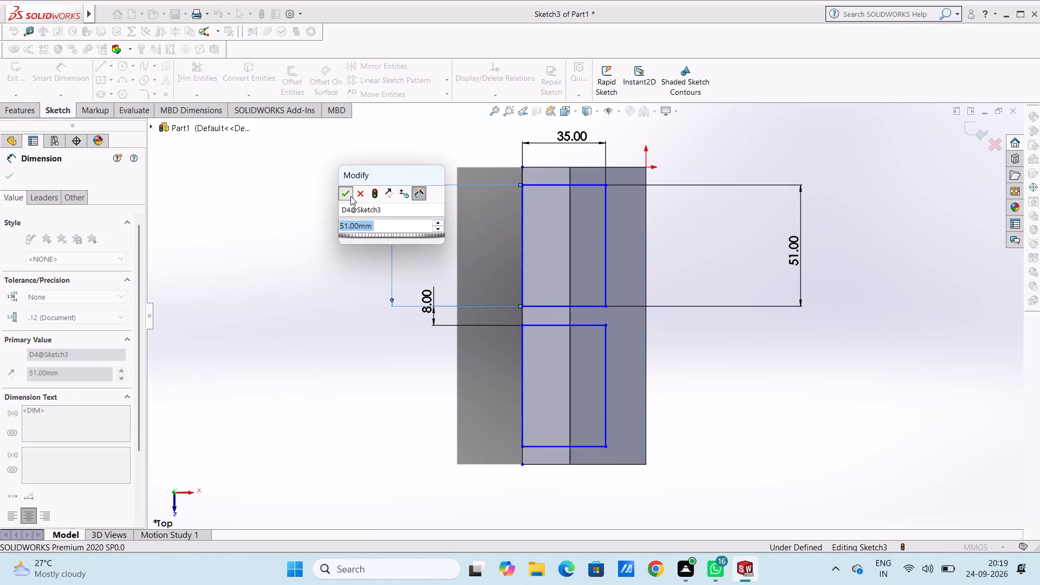
left_click(350, 196)
left_click(315, 194)
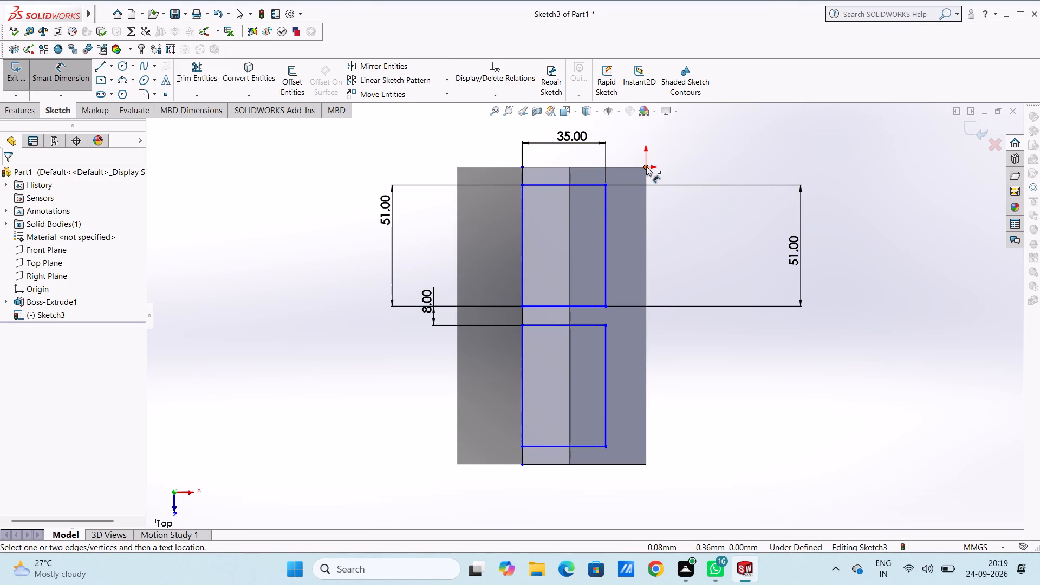
Dimension the distance from the origin to the nearest short side of the origin-end rectangle.
left_click(646, 166)
left_click(591, 186)
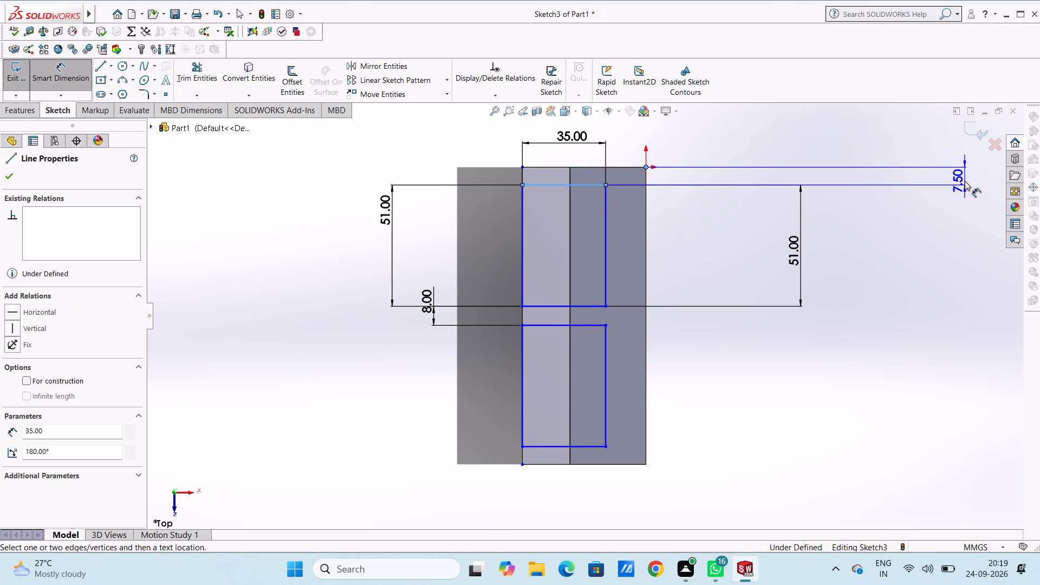
left_click(909, 185)
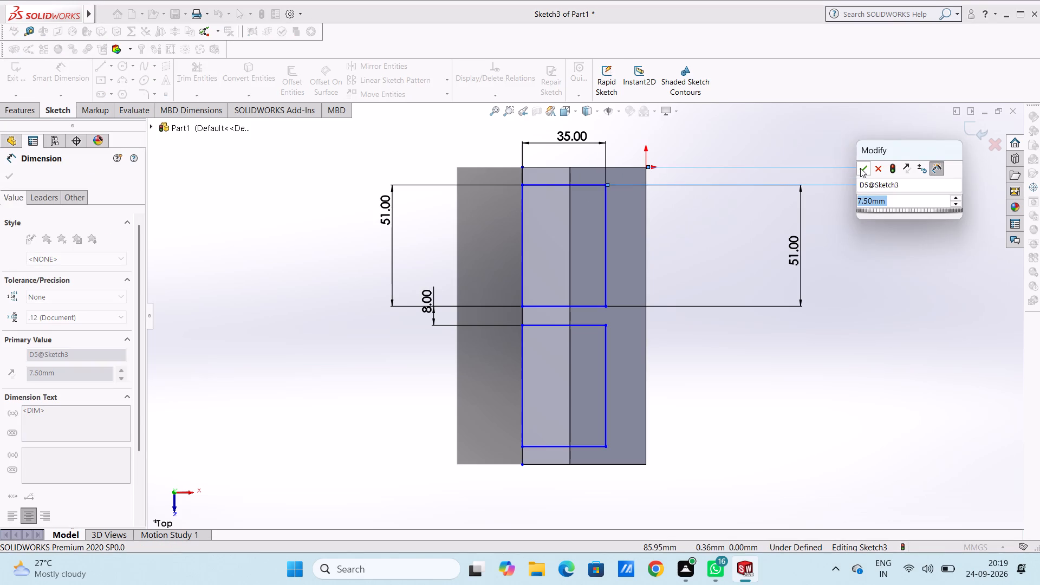
left_click(860, 168)
left_click(776, 136)
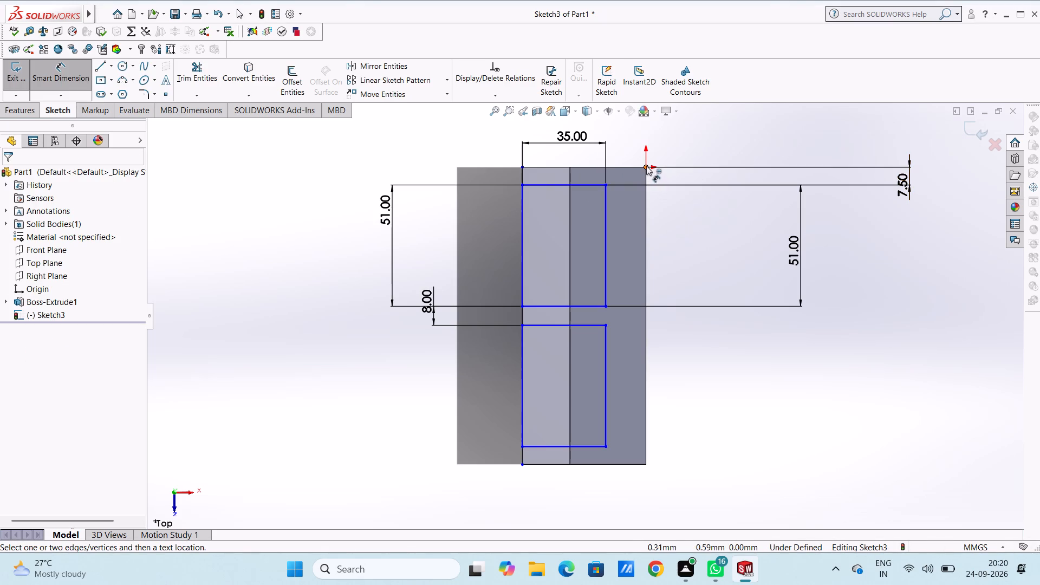
Dimension the distances from the origin to the near and far short sides of the far-end rectangle.
left_click(646, 165)
left_click(592, 326)
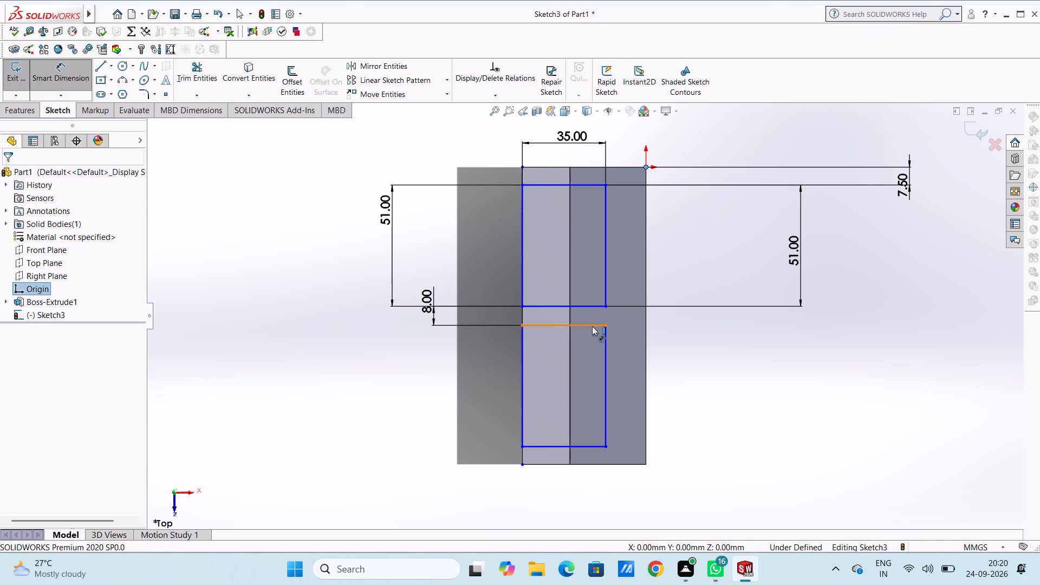
left_click(854, 334)
left_click(810, 318)
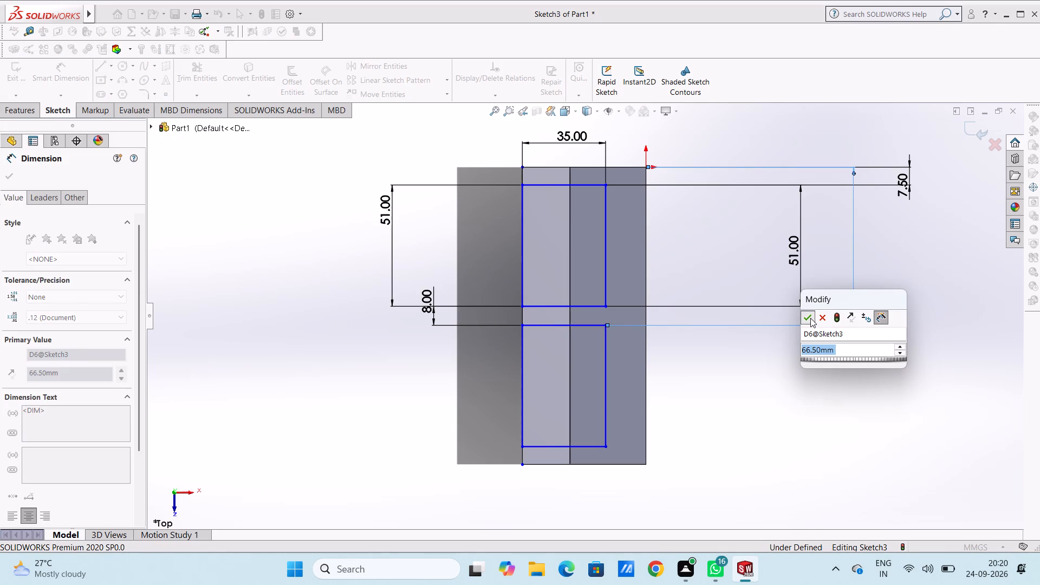
left_click(759, 242)
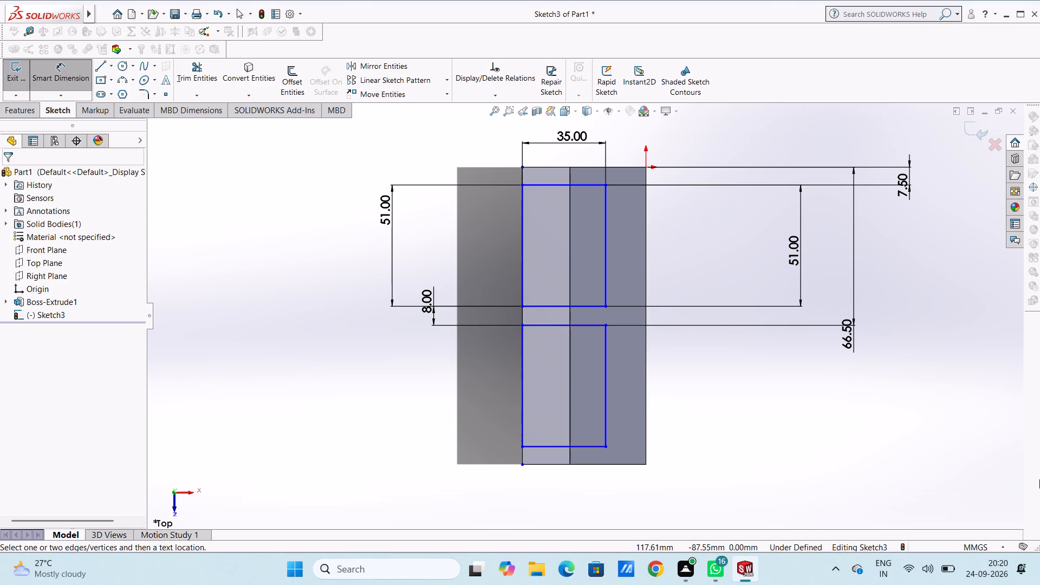
left_click(647, 166)
left_click(567, 446)
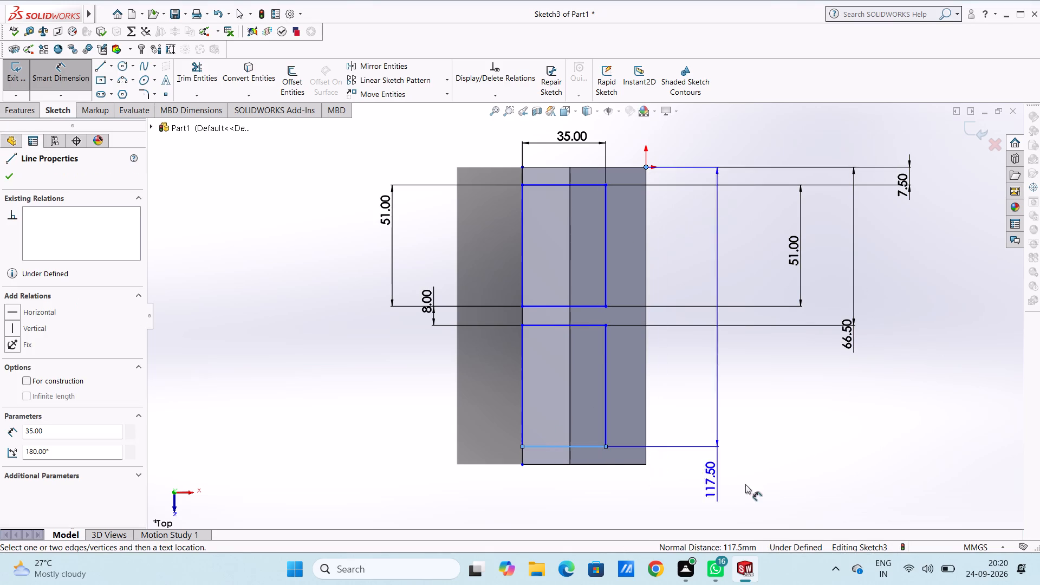
left_click(933, 486)
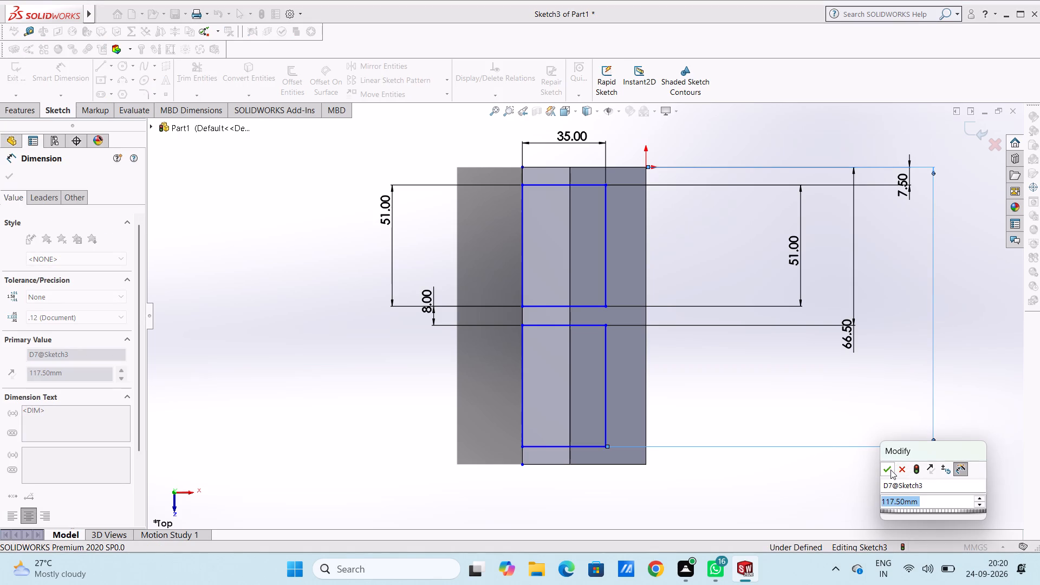
left_click(889, 470)
left_click(856, 410)
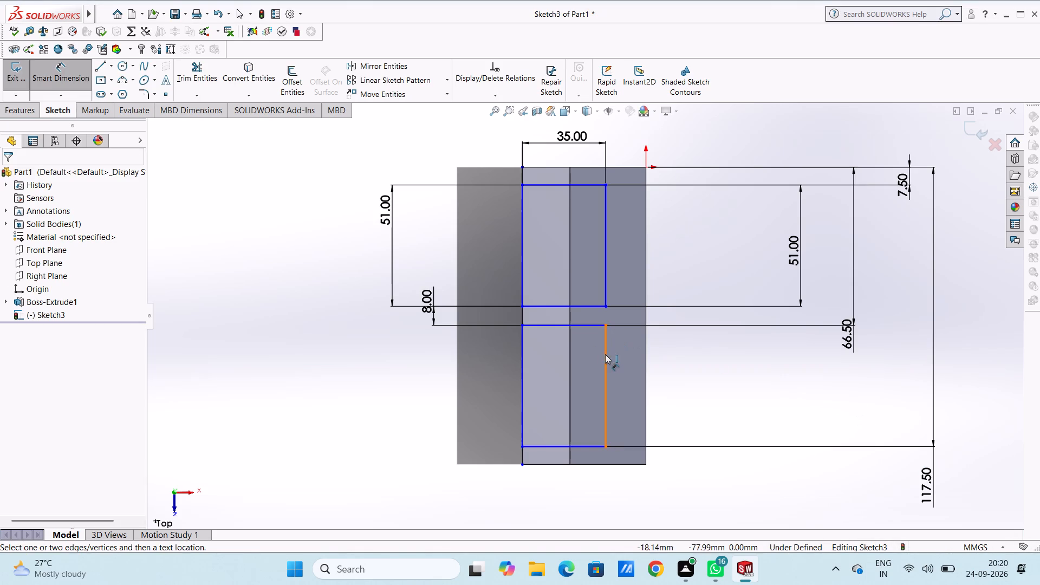
Dimension the distance from each rectangle's long side nearest the origin to the body's long edge through the origin.
left_click(606, 354)
left_click(647, 359)
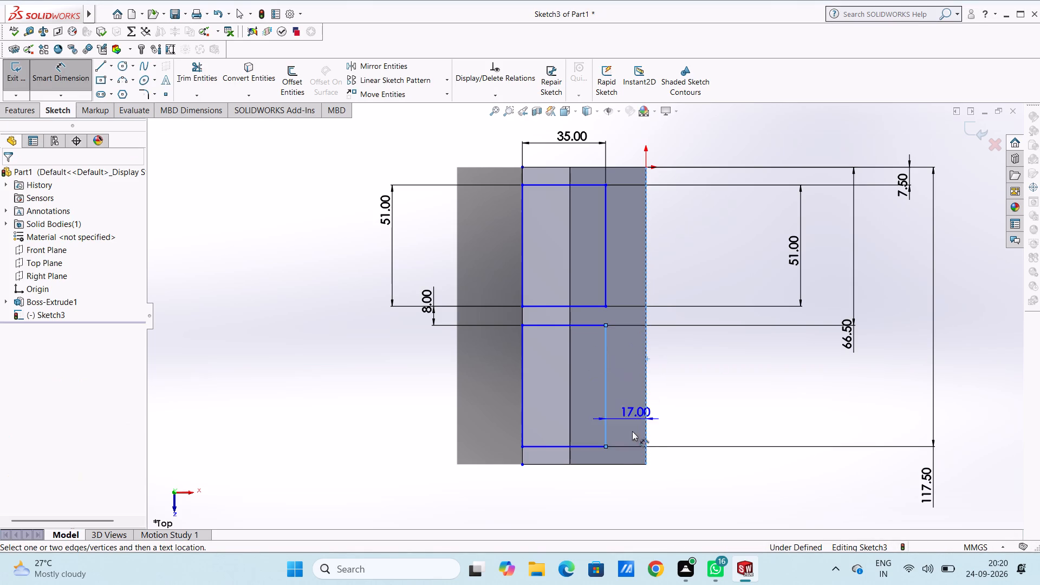
left_click(625, 510)
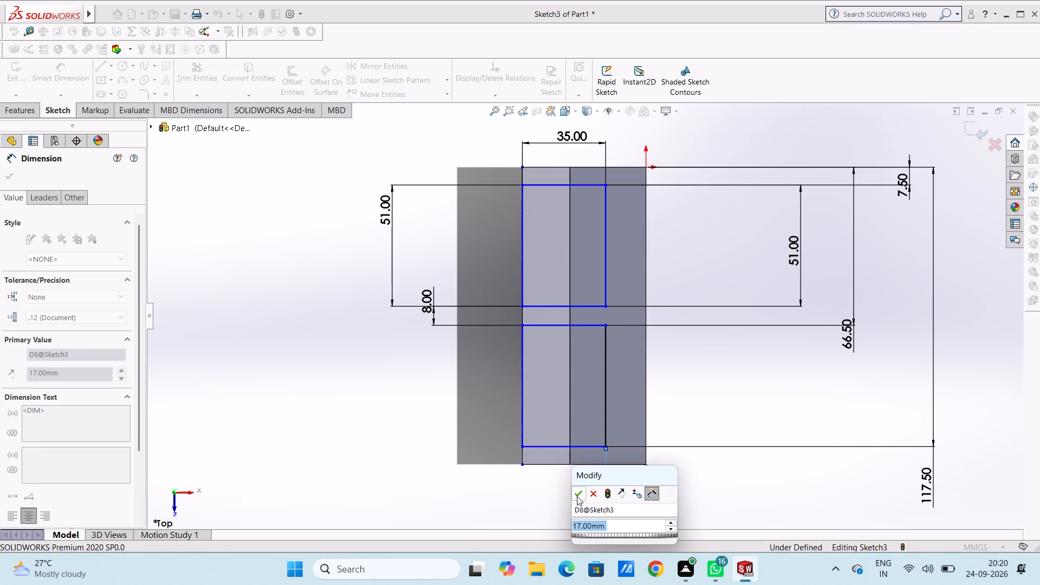
left_click(578, 493)
left_click(466, 440)
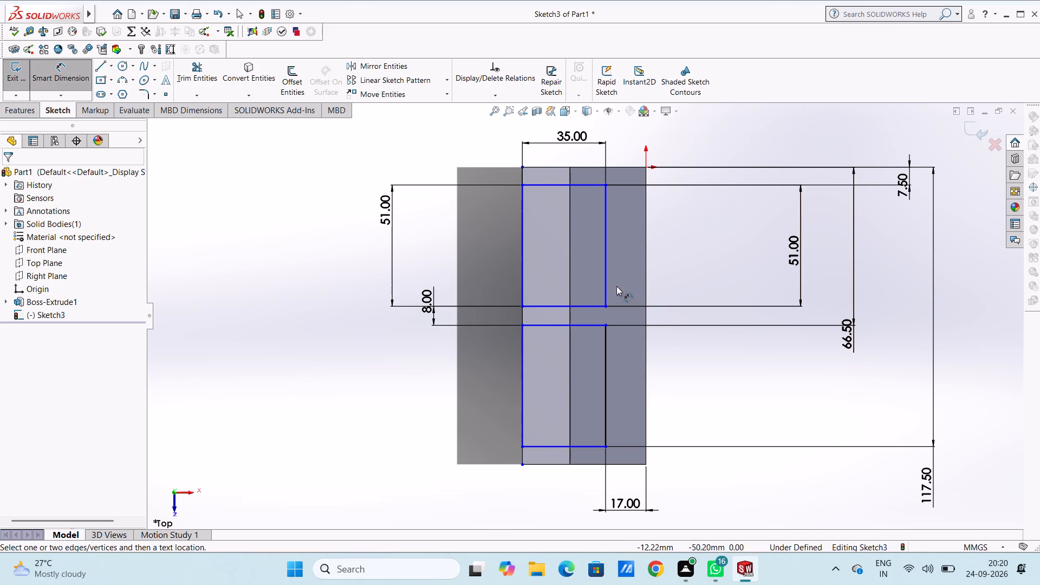
left_click(607, 279)
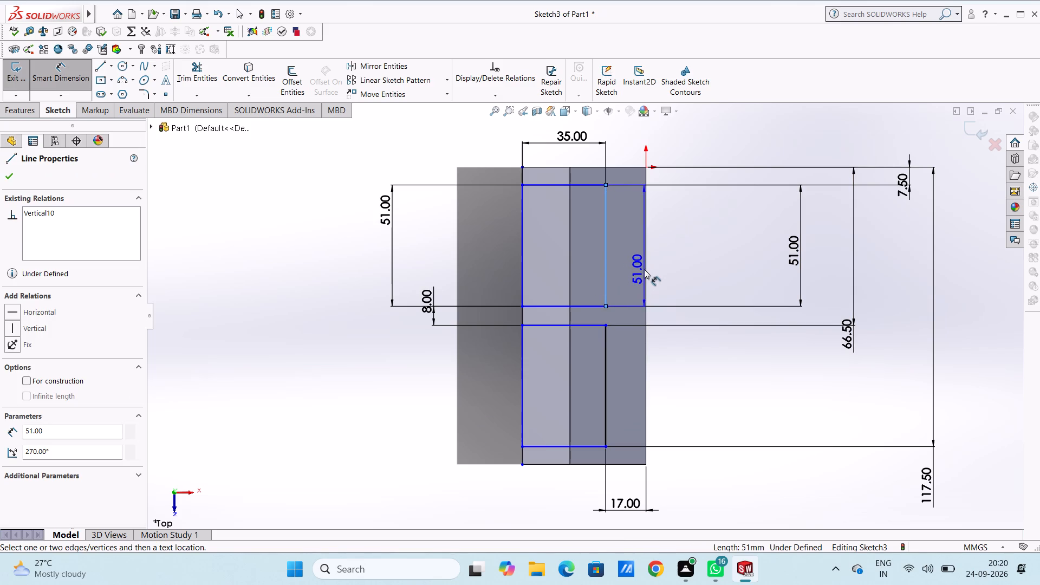
left_click(645, 269)
left_click(664, 367)
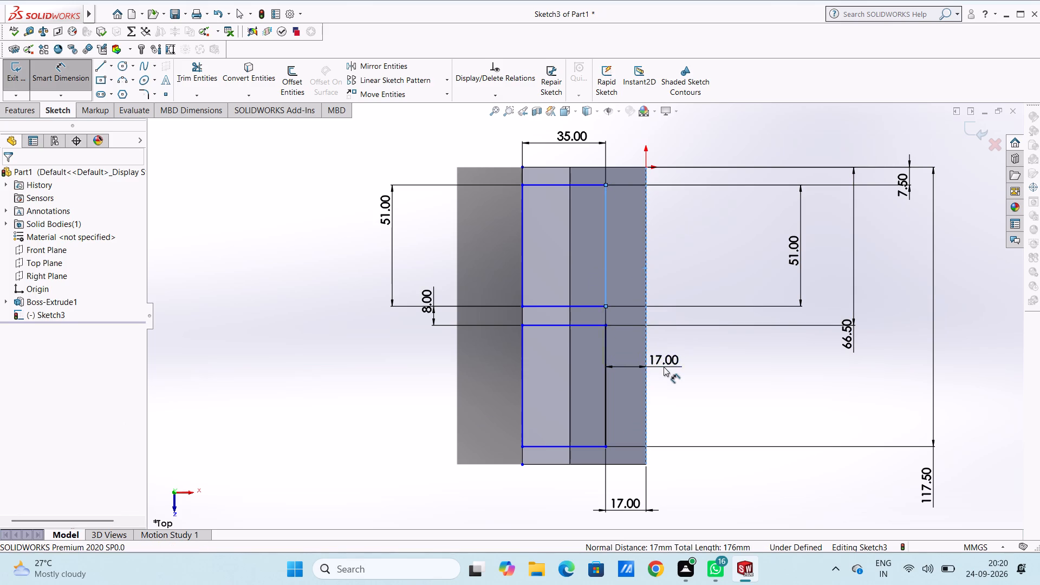
left_click(620, 349)
left_click(708, 275)
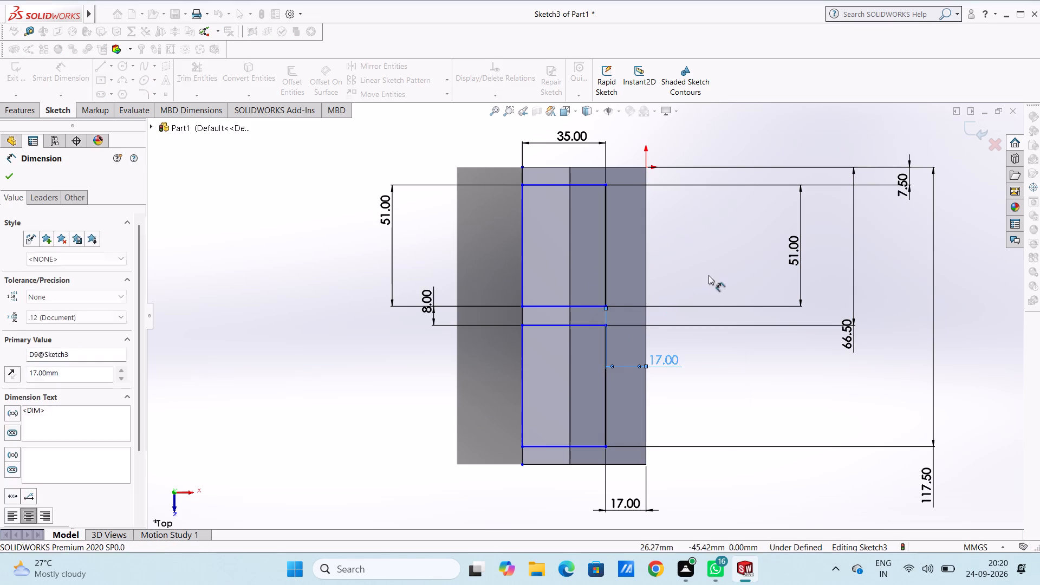
Dimension each rectangle's outer long side from the body's long edge through the origin, placing each dimension beyond the adjacent body end.
left_click(647, 203)
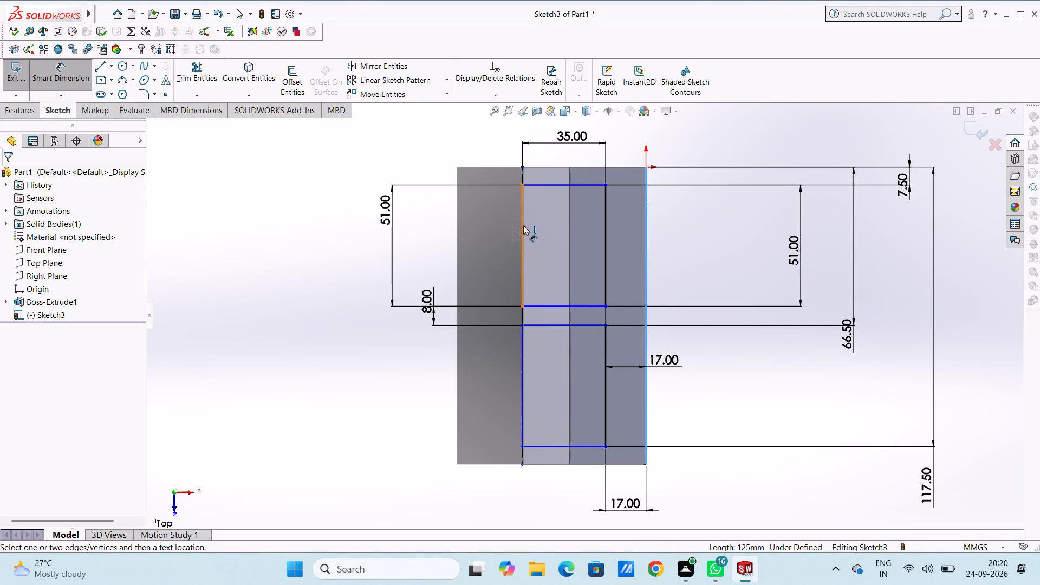
left_click(523, 225)
left_click(592, 136)
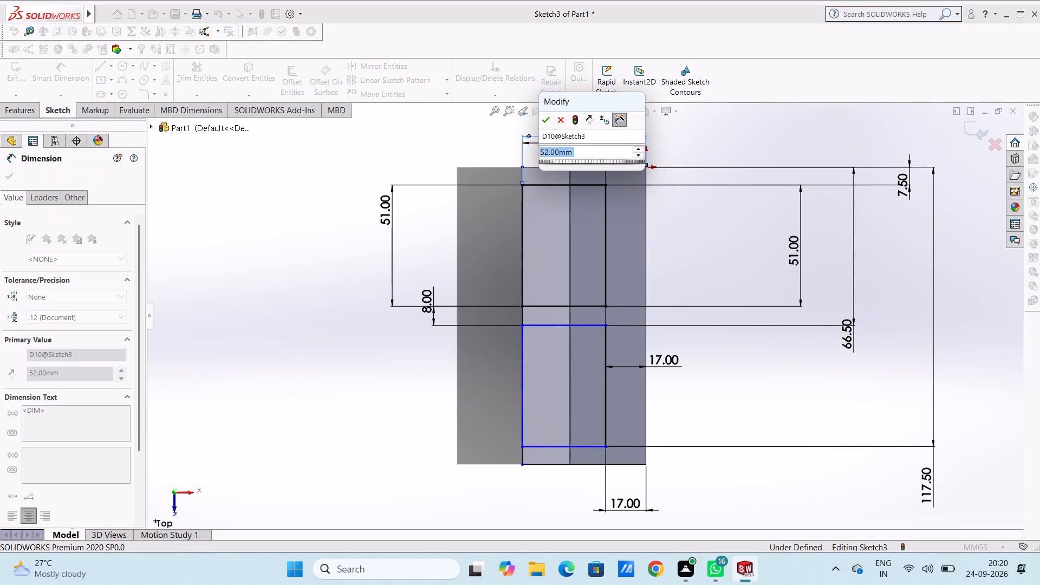
left_click(547, 121)
left_click(482, 128)
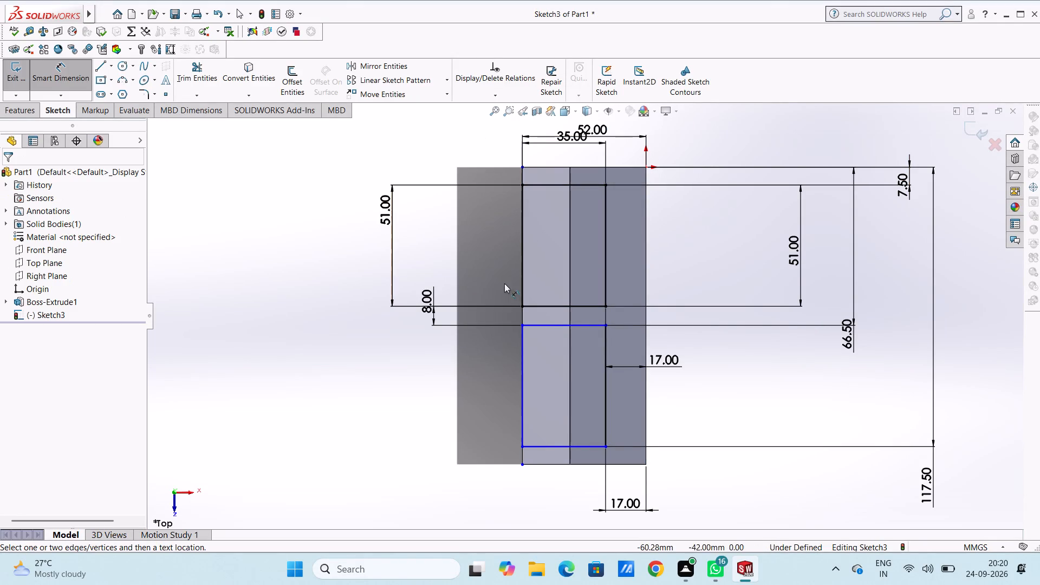
left_click(521, 350)
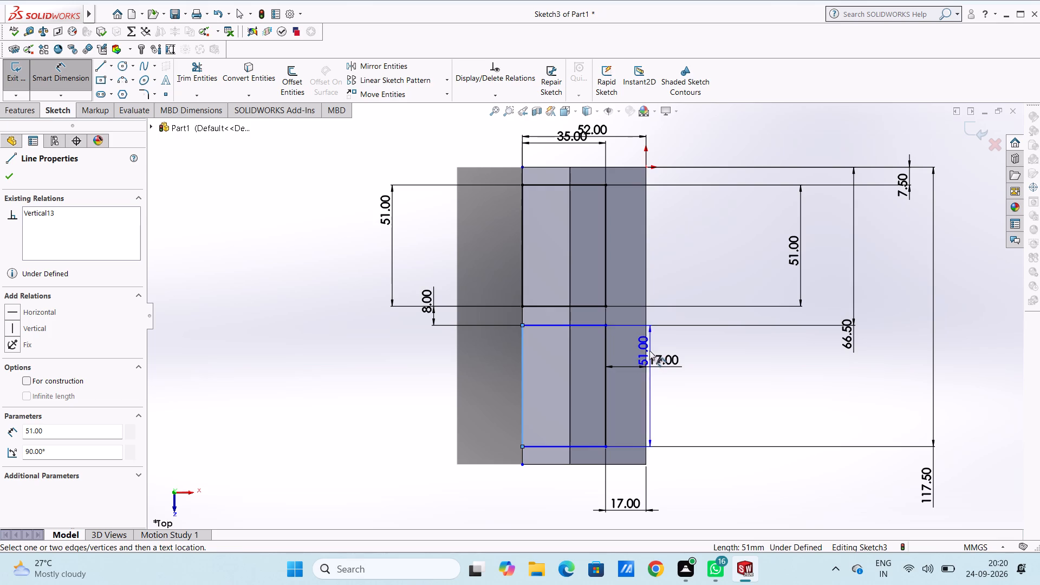
left_click(645, 349)
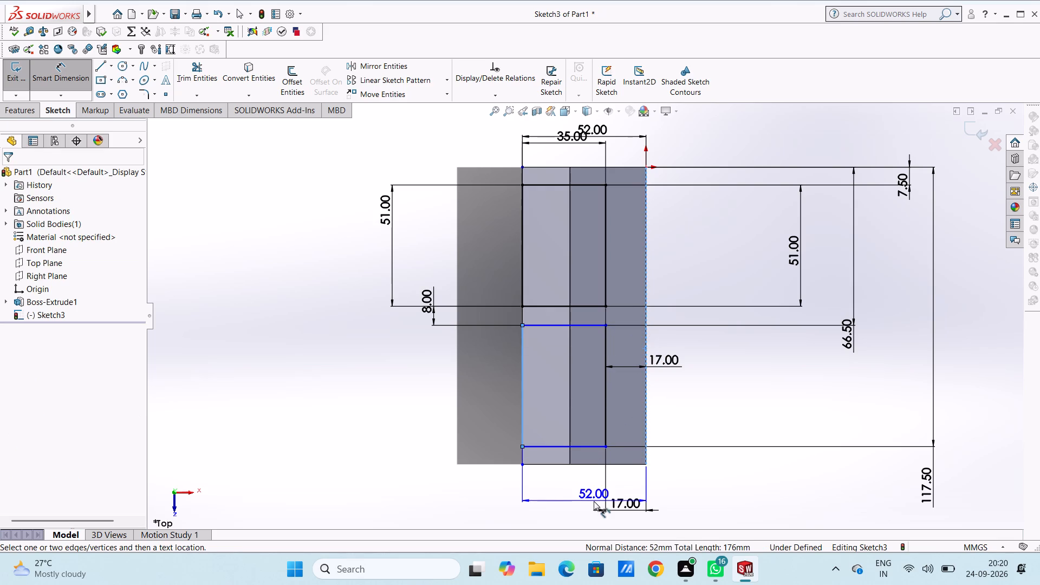
left_click(594, 497)
left_click(548, 482)
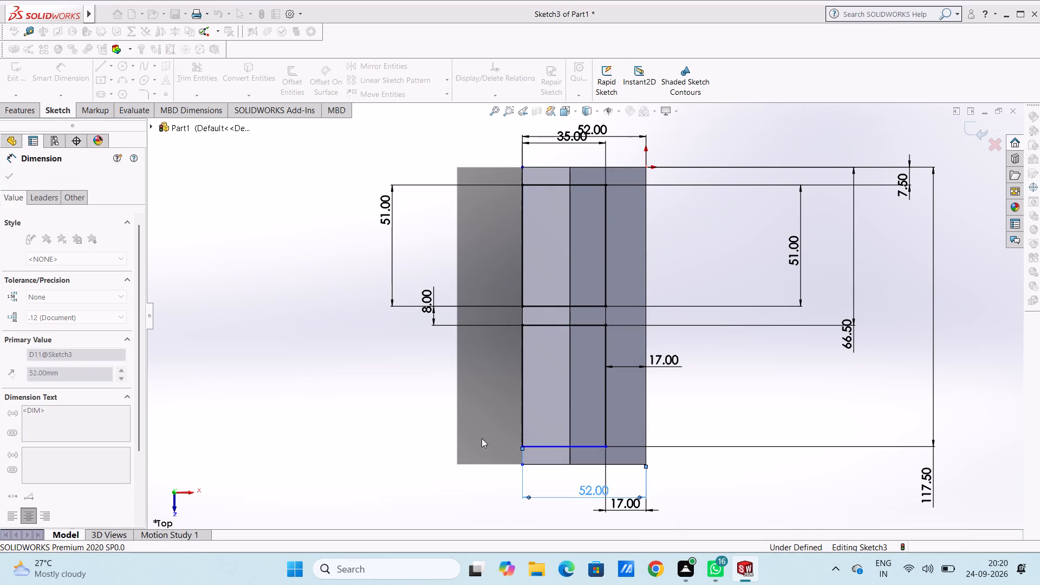
left_click(475, 427)
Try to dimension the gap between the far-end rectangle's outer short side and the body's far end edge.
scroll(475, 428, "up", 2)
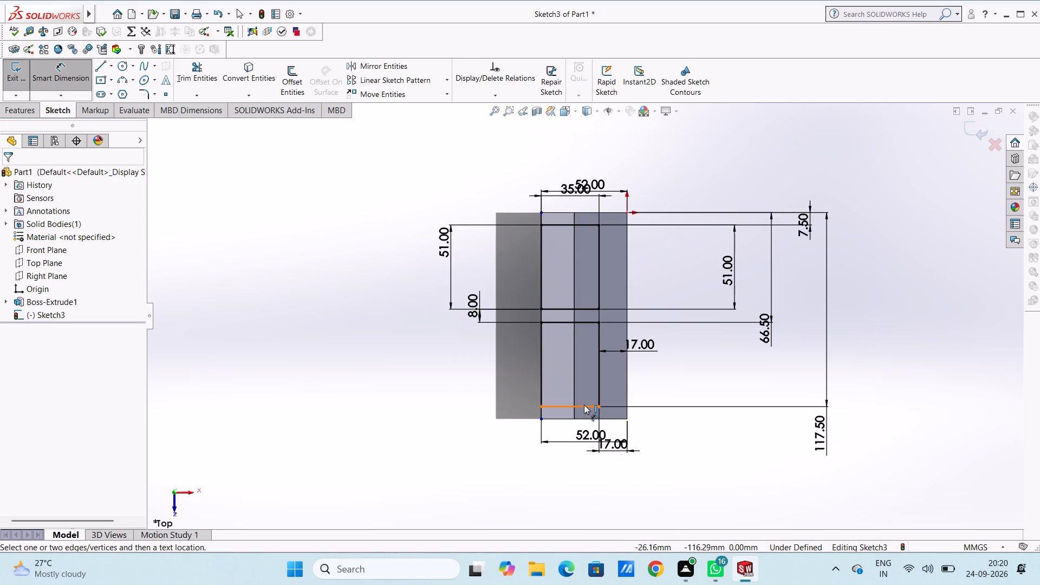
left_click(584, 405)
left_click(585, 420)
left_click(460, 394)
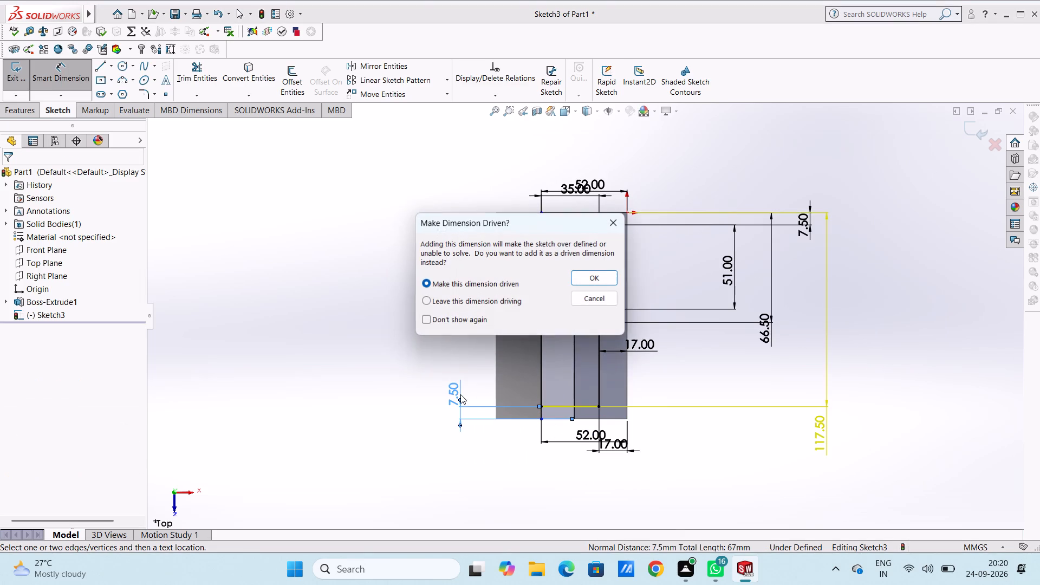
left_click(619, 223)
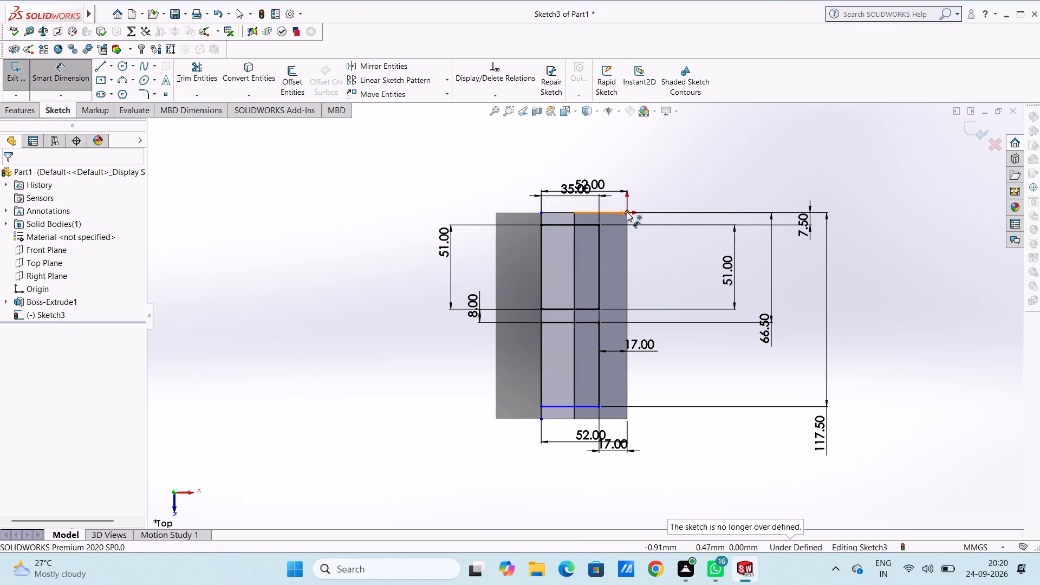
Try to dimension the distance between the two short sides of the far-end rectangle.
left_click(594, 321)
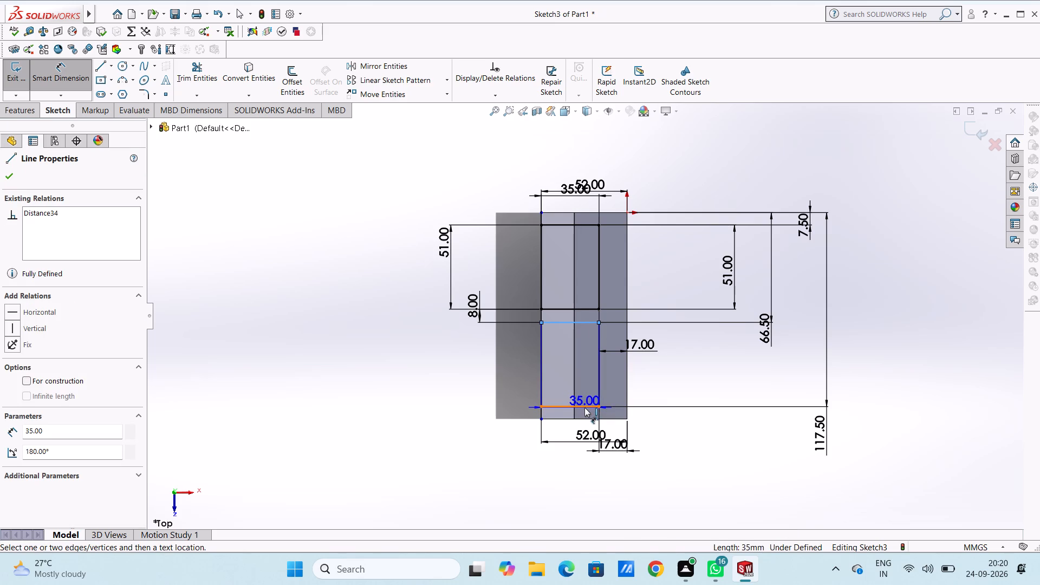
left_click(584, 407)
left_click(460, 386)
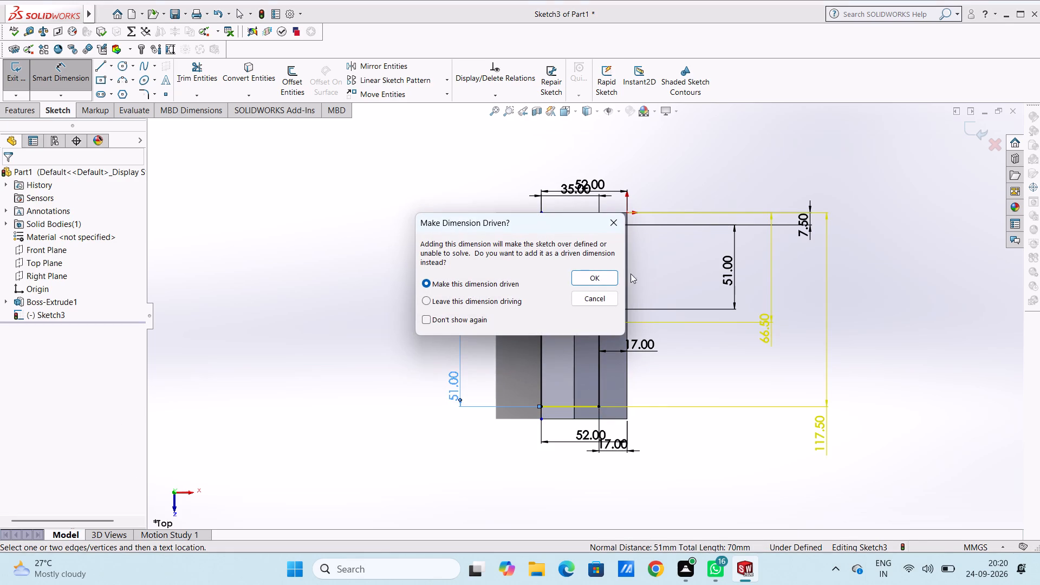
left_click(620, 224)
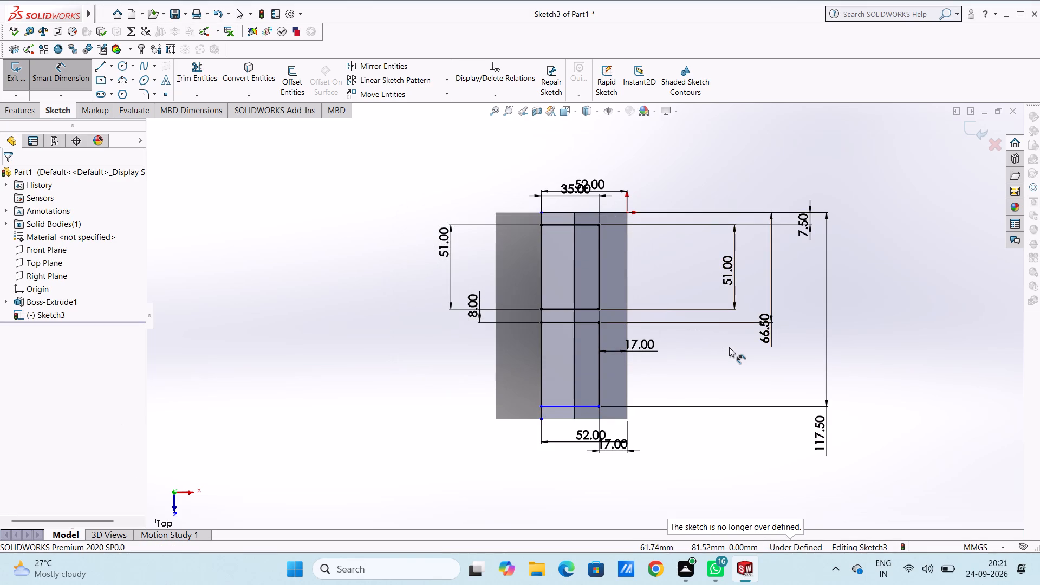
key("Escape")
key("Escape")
Cut-extrude both rectangles into the body from the sketch plane with a blind depth of 32 mm.
middle_click_drag(732, 353, 777, 348)
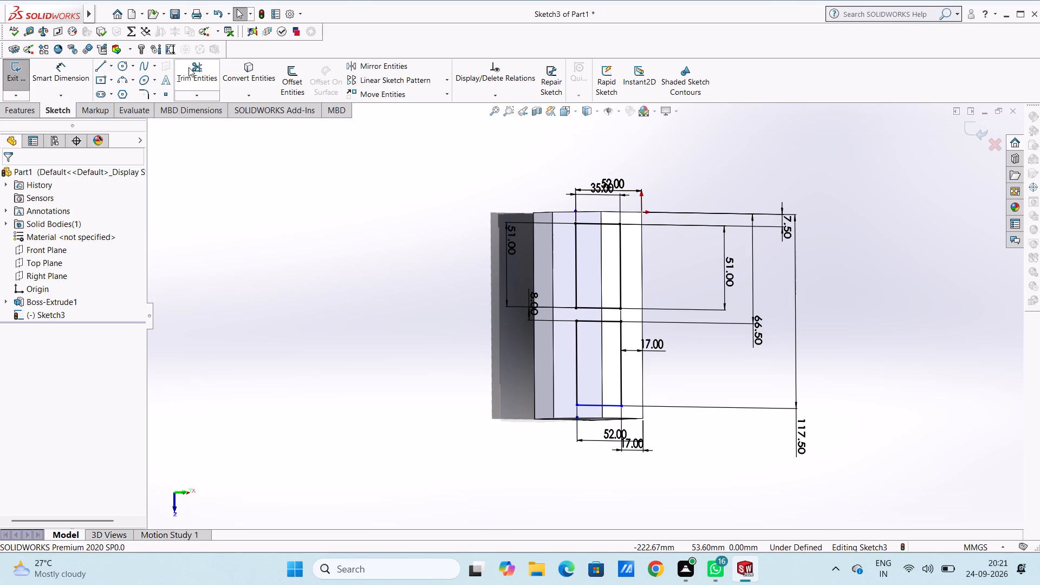
left_click(17, 109)
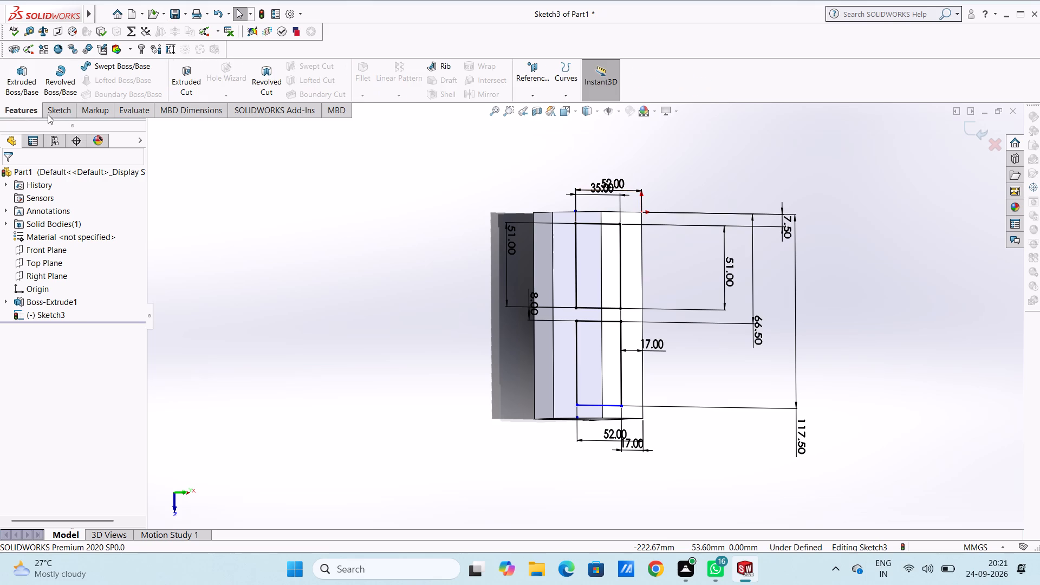
left_click(179, 81)
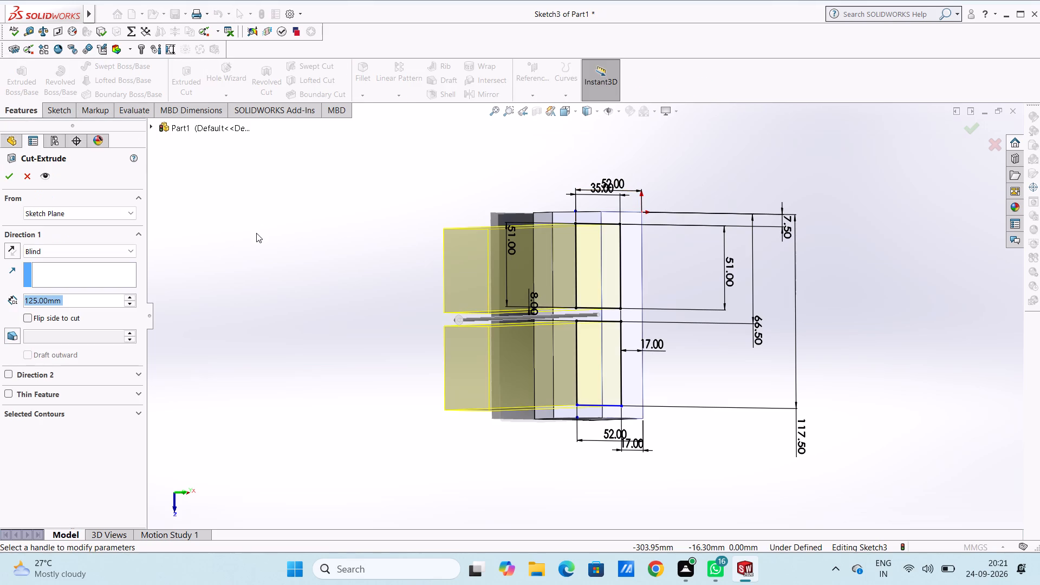
scroll(259, 232, "up", 1)
middle_click_drag(259, 232, 302, 176)
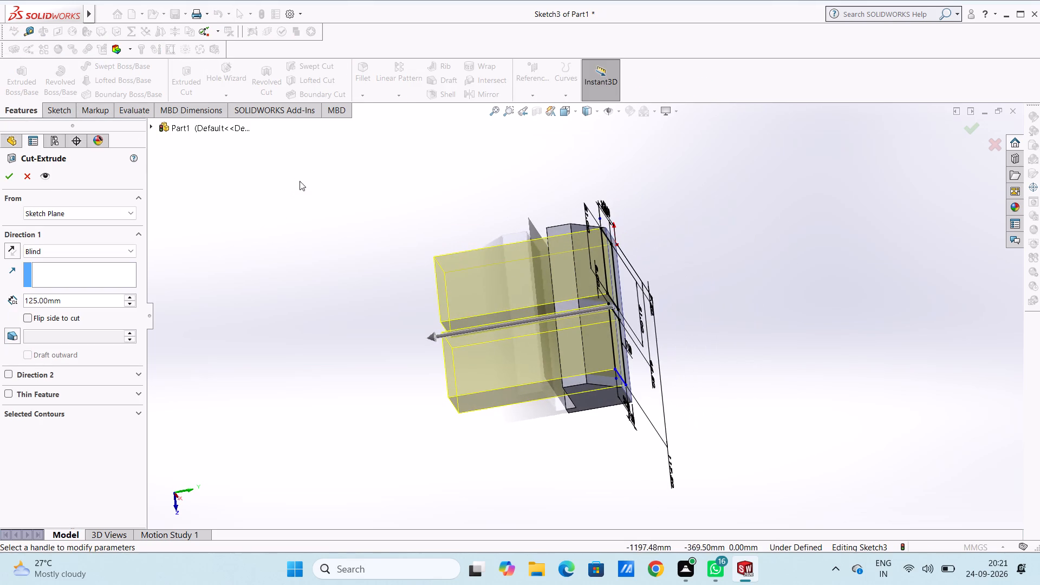
middle_click_drag(329, 304, 330, 204)
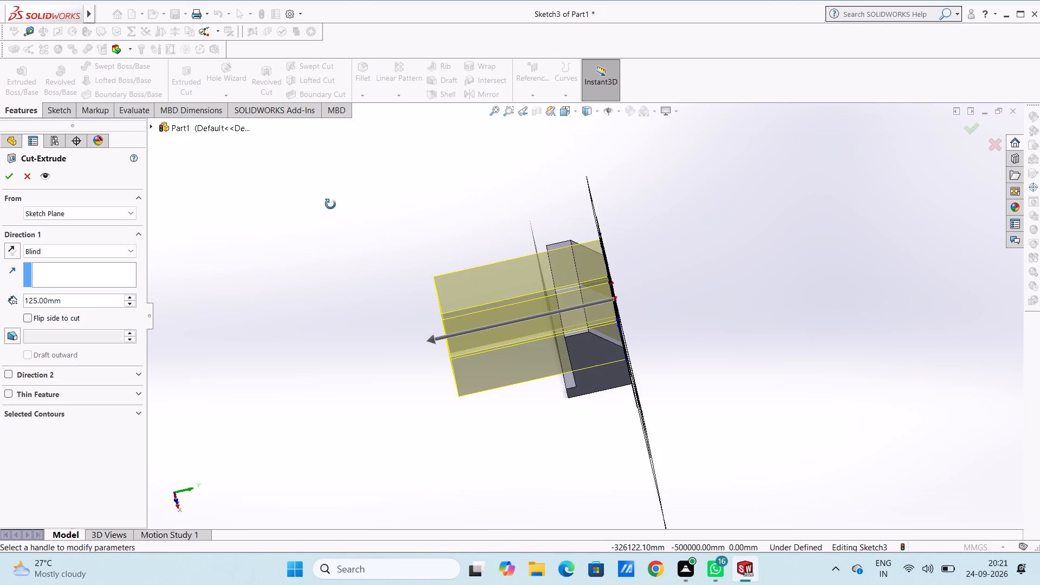
middle_click_drag(330, 204, 330, 204)
middle_click_drag(372, 387, 400, 367)
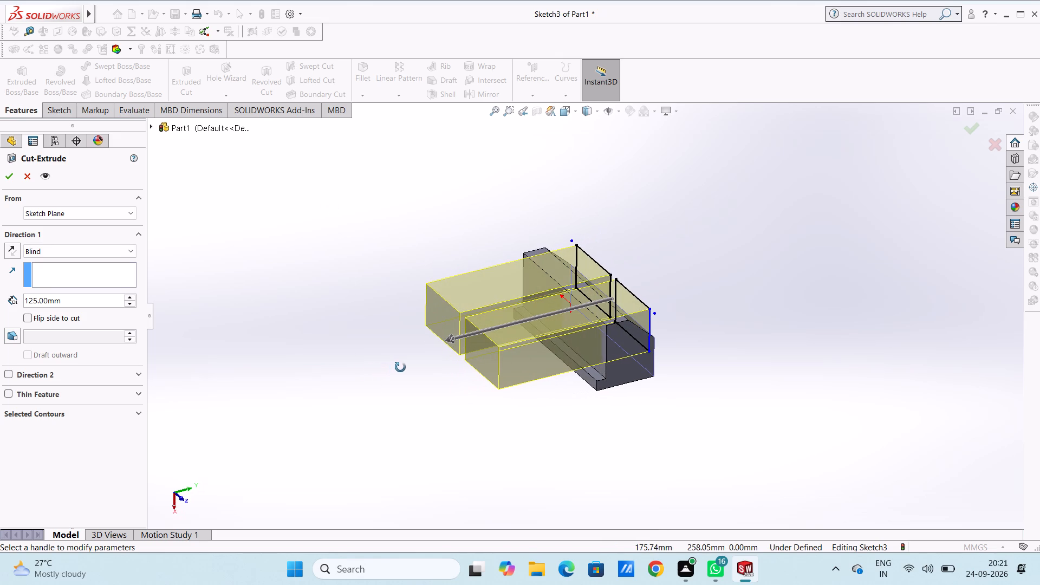
middle_click_drag(400, 367, 403, 367)
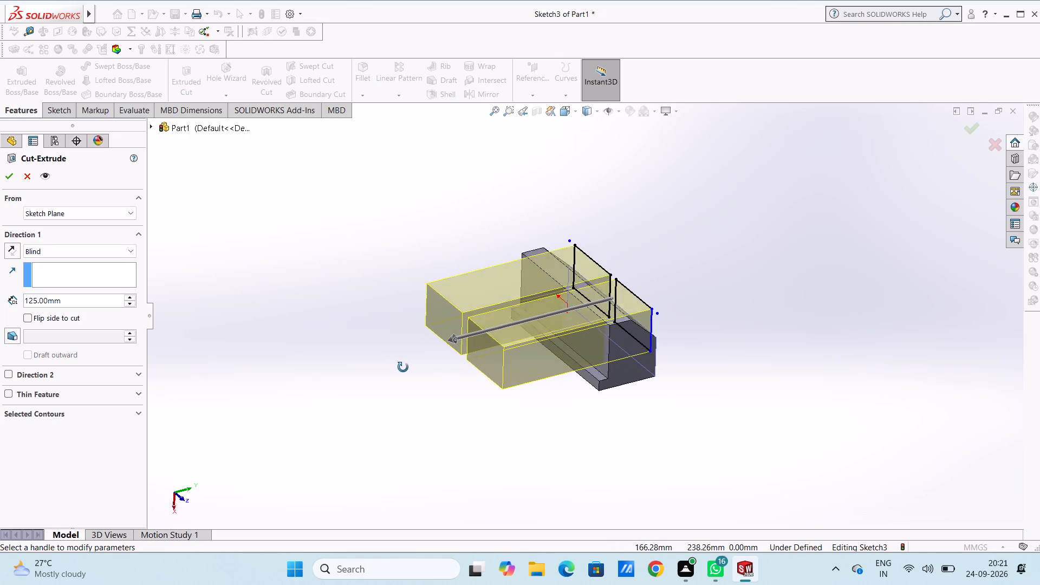
middle_click_drag(403, 367, 369, 329)
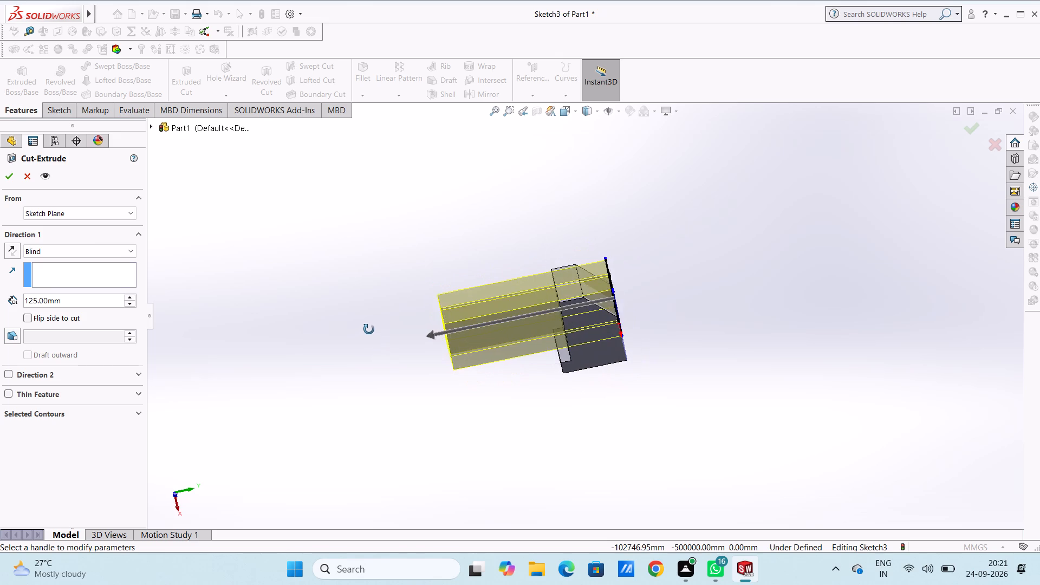
middle_click_drag(369, 329, 365, 293)
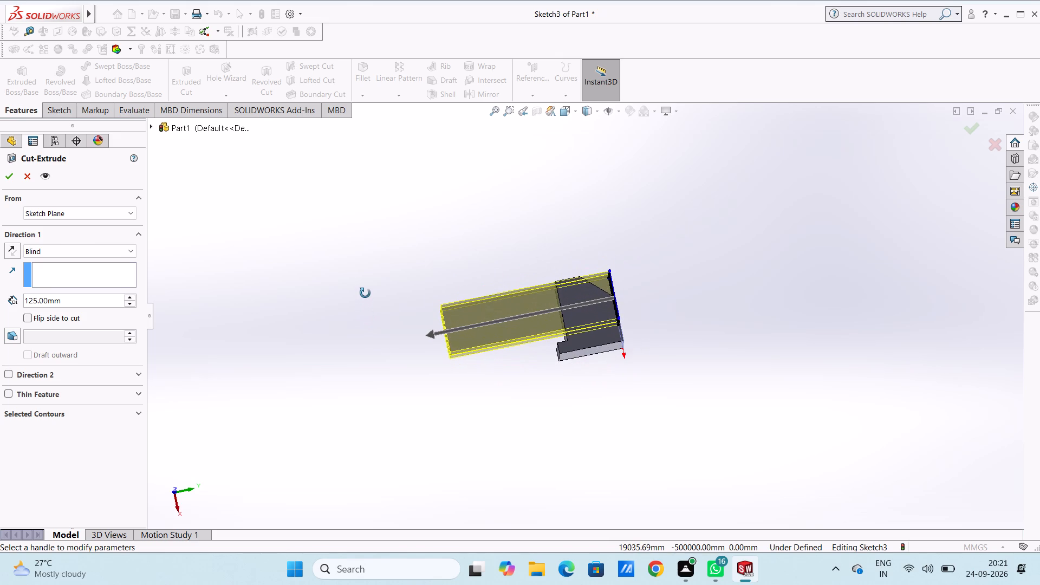
middle_click_drag(365, 293, 361, 292)
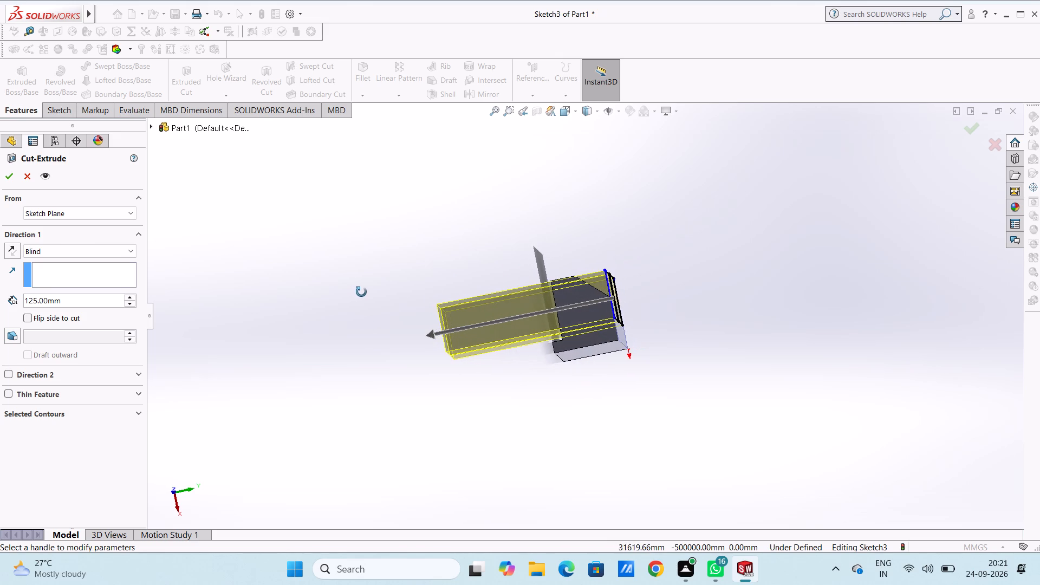
middle_click_drag(361, 292, 364, 296)
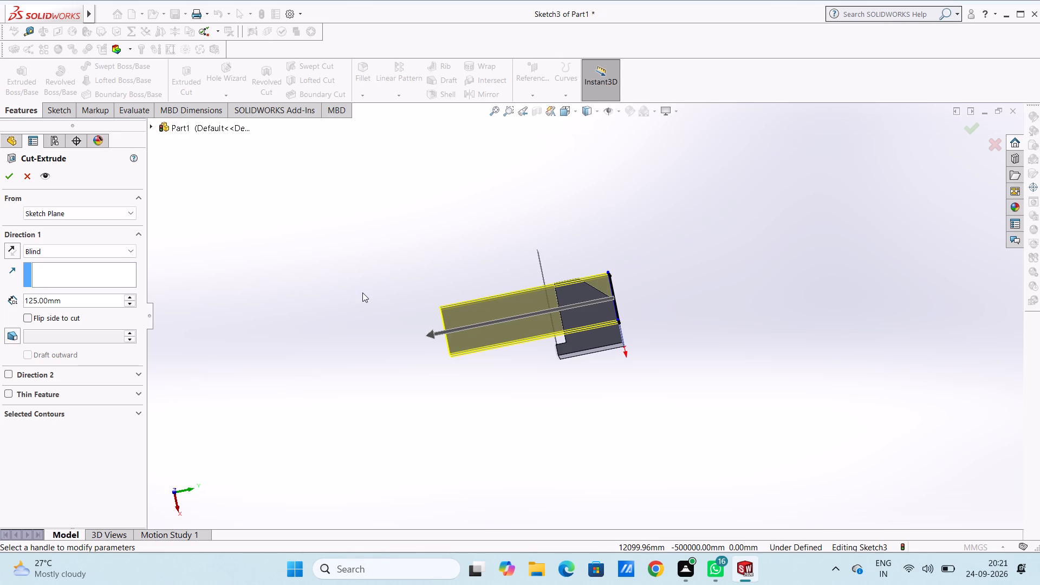
double_click(92, 299)
type("32")
key("Return")
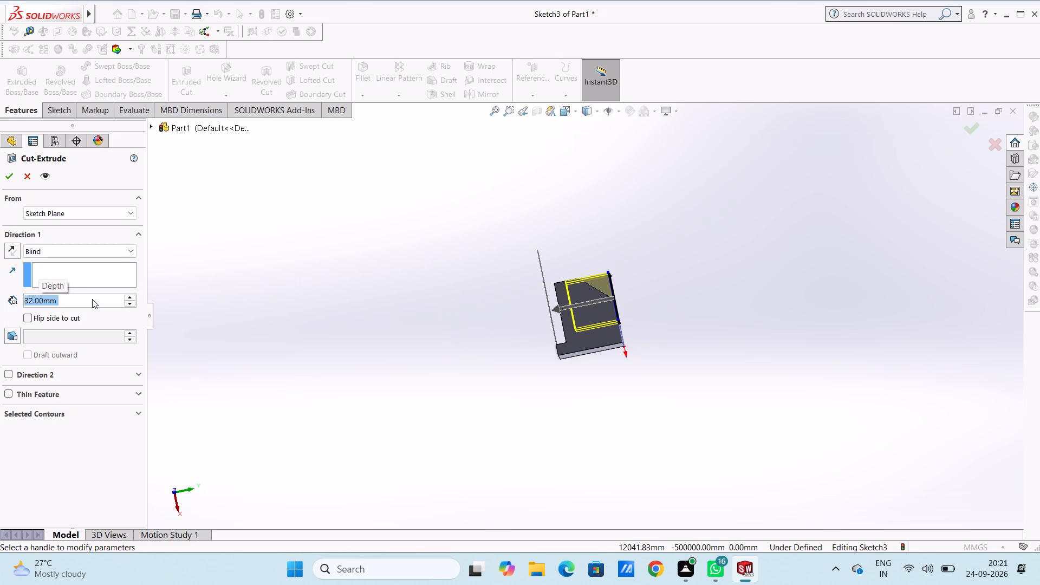
left_click(10, 180)
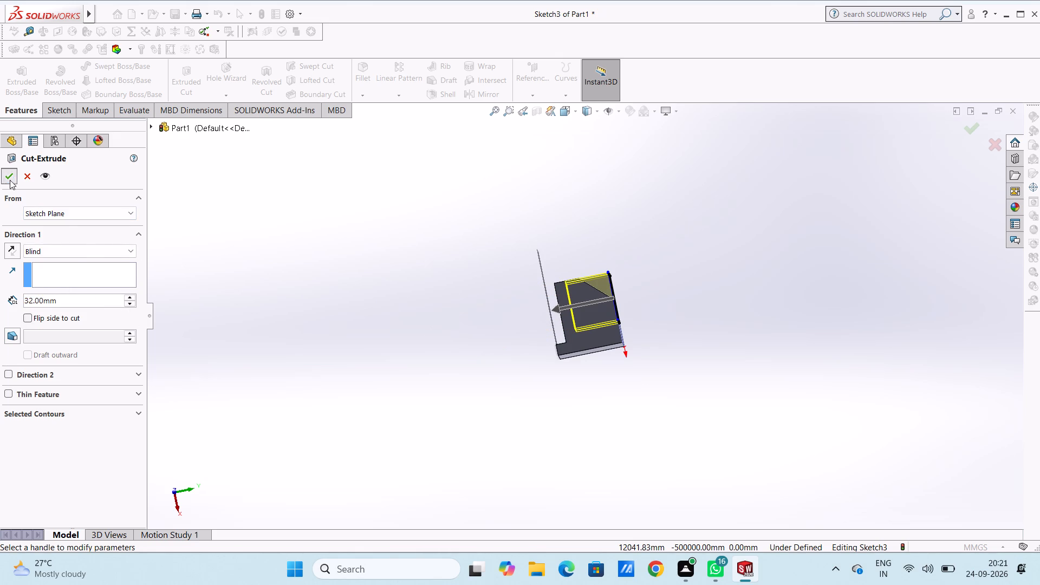
left_click(261, 289)
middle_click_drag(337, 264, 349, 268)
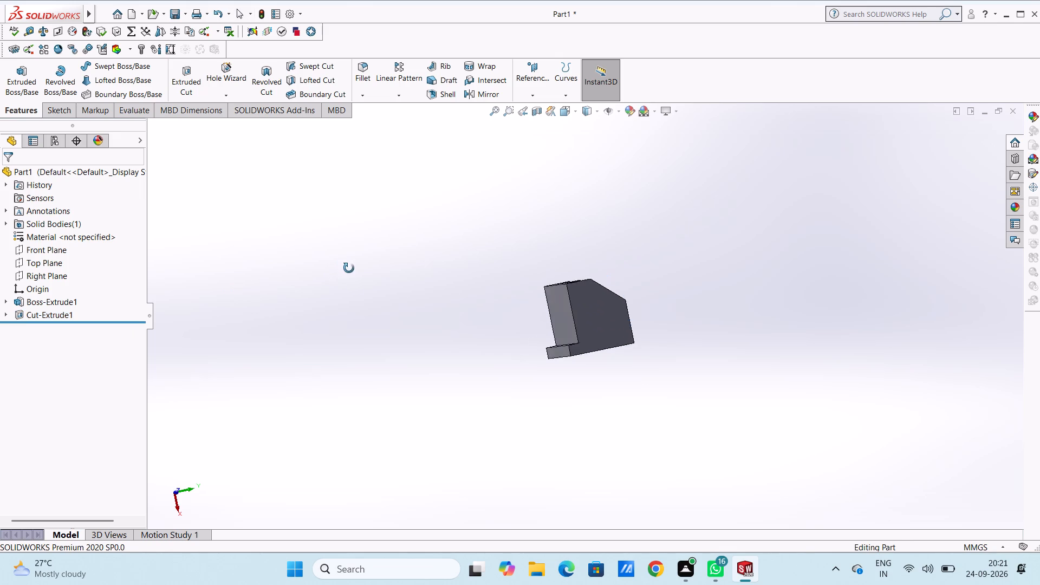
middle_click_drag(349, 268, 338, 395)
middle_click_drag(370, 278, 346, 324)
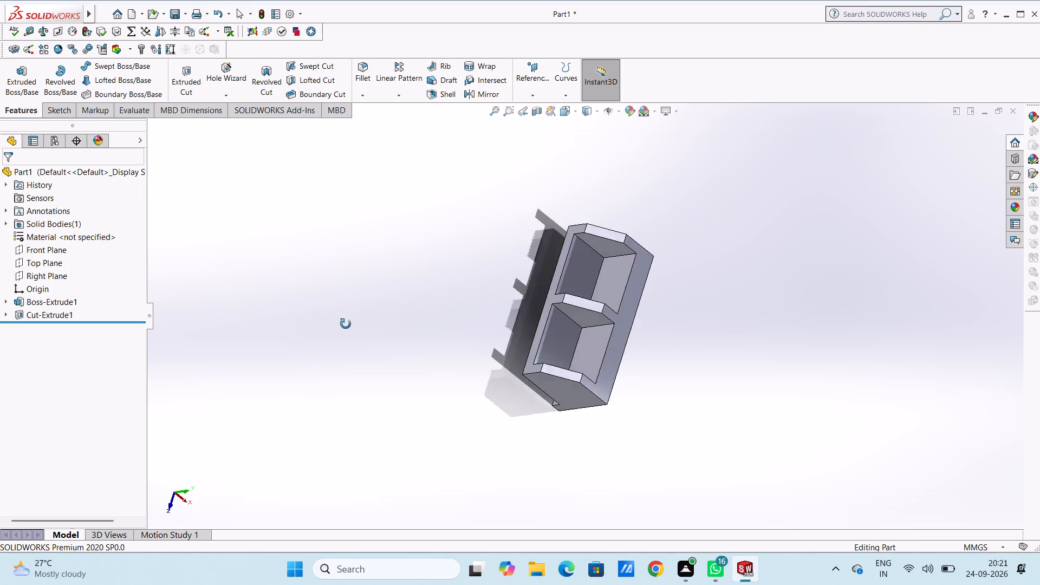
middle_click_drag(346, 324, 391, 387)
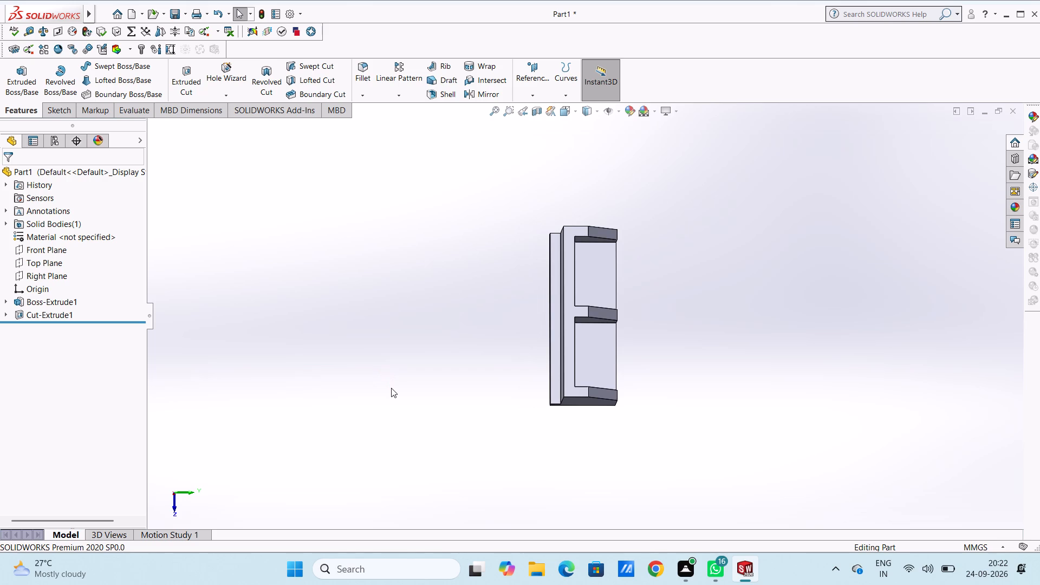
Examine the two cut pockets and the sloped ribs of the jaw body from several angles.
key("ctrl+7")
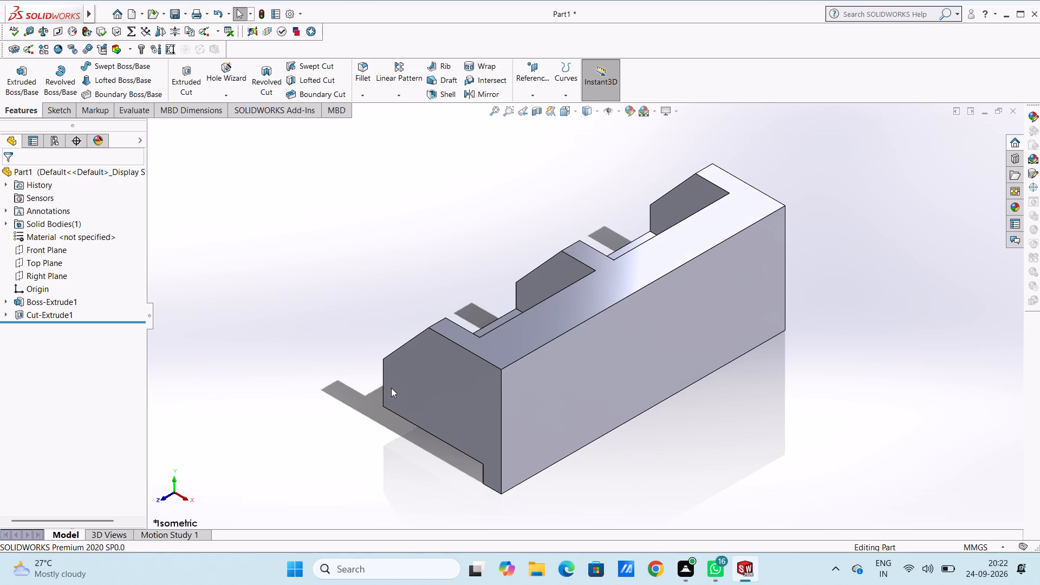
key("Escape")
key("Escape")
middle_click_drag(343, 256, 481, 350)
middle_click_drag(406, 243, 350, 314)
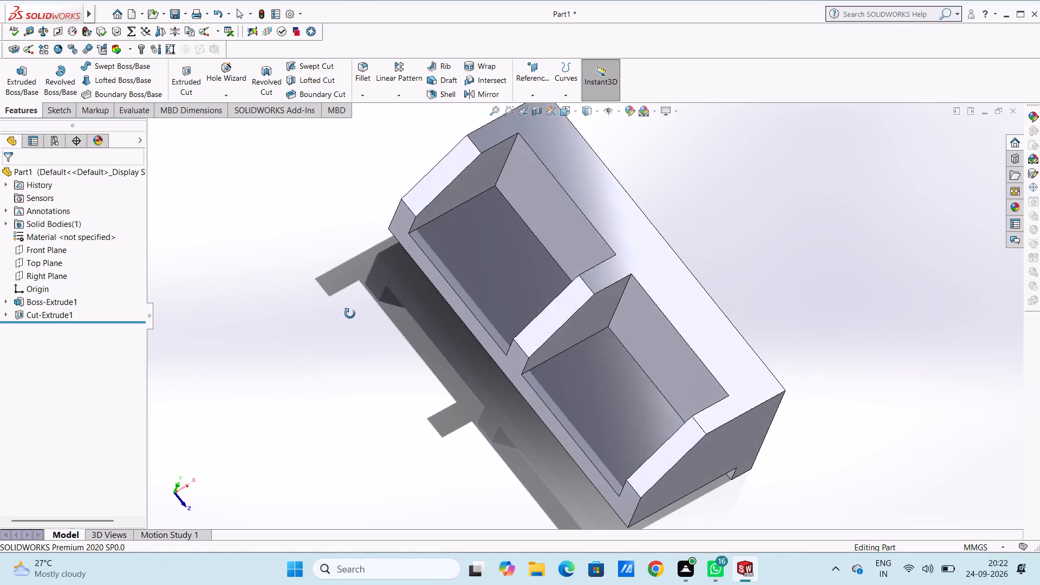
middle_click_drag(350, 314, 424, 259)
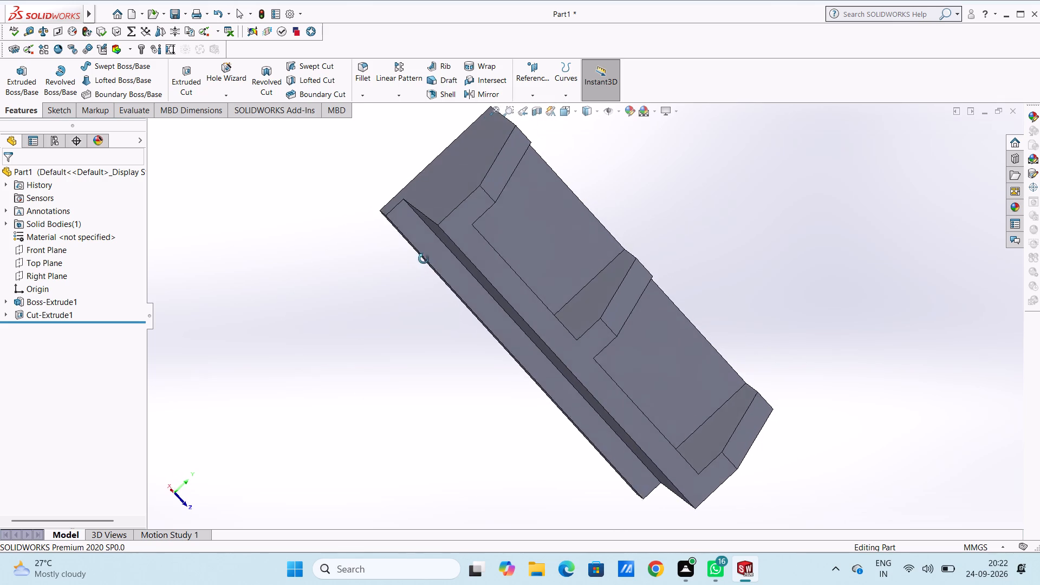
middle_click_drag(424, 259, 362, 237)
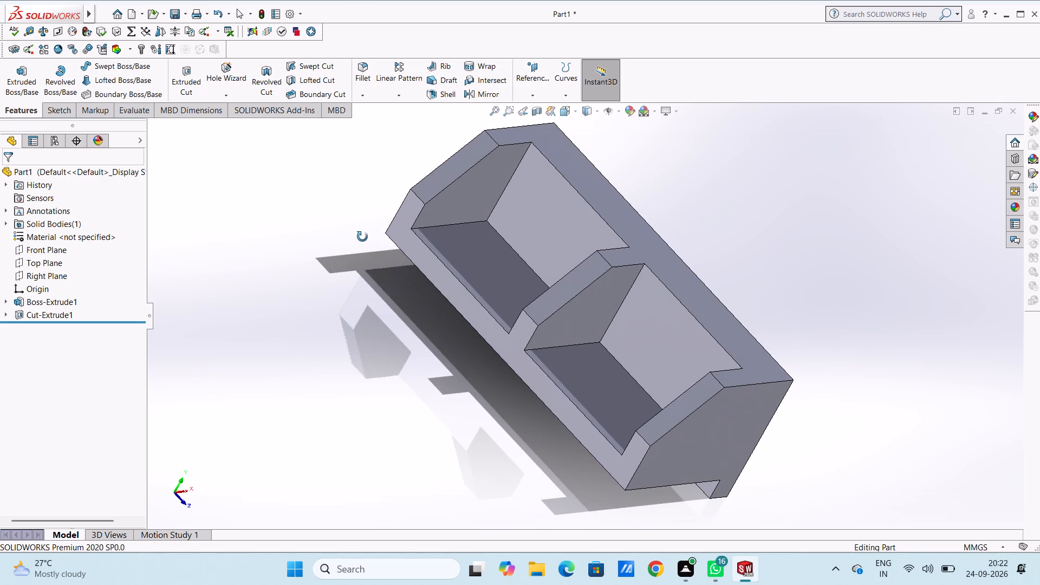
middle_click_drag(362, 237, 351, 259)
middle_click_drag(362, 310, 382, 237)
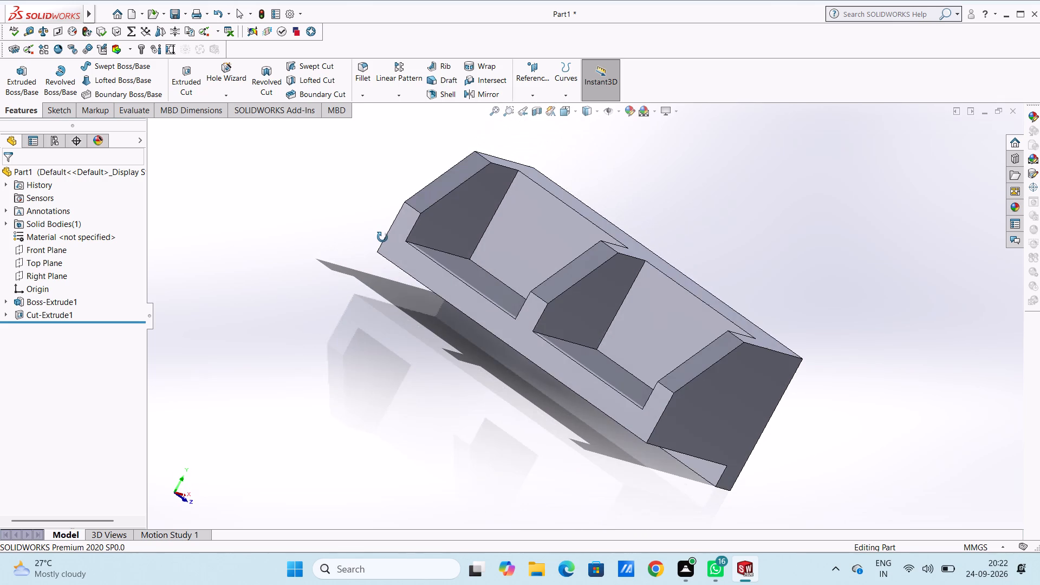
middle_click_drag(382, 237, 376, 239)
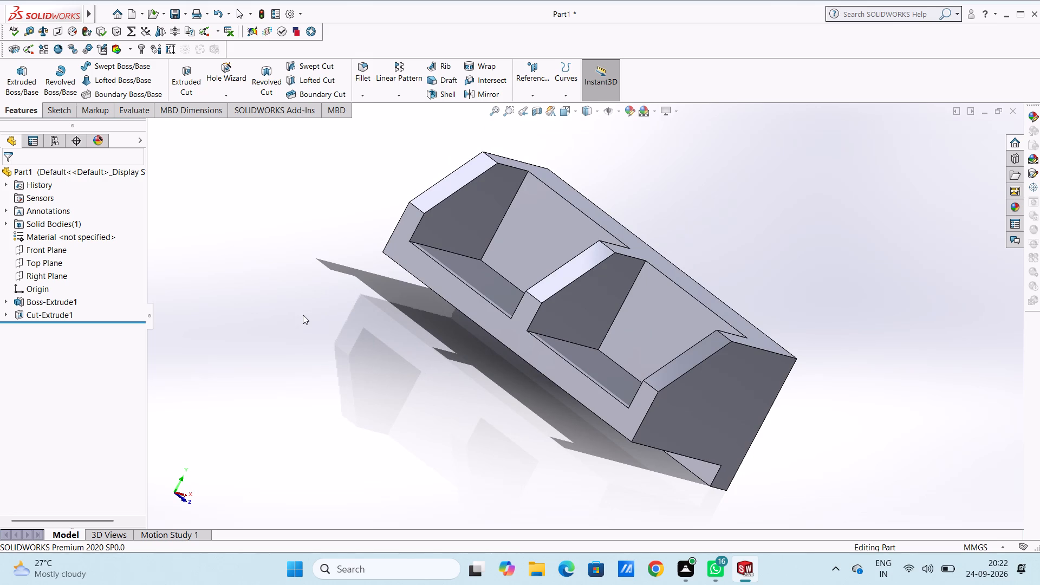
Undo the 32 mm pocket cut and cut-extrude both rectangles again from the sketch plane with a blind depth of 34 mm.
key("ctrl+z")
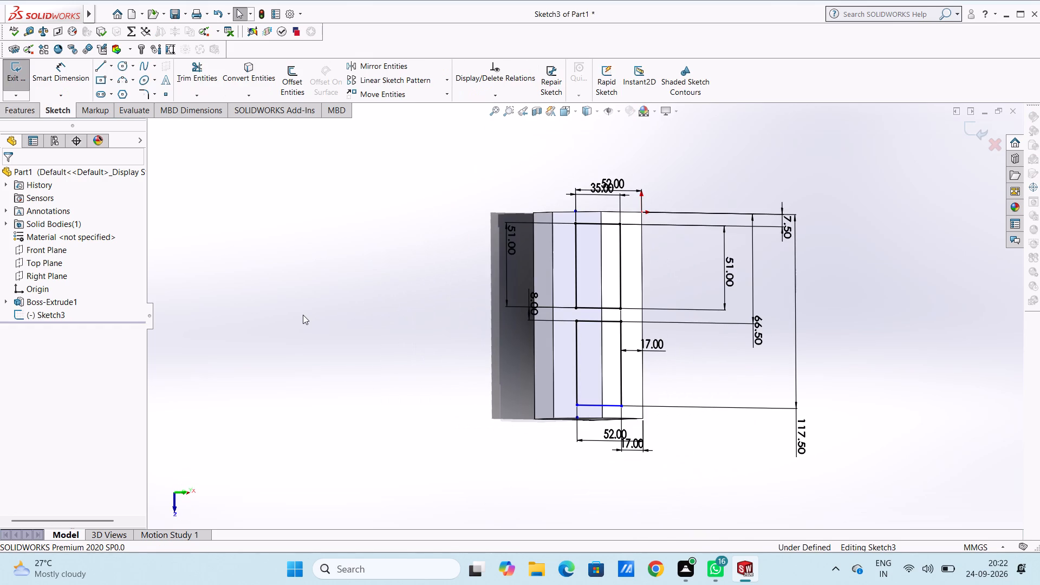
left_click(12, 109)
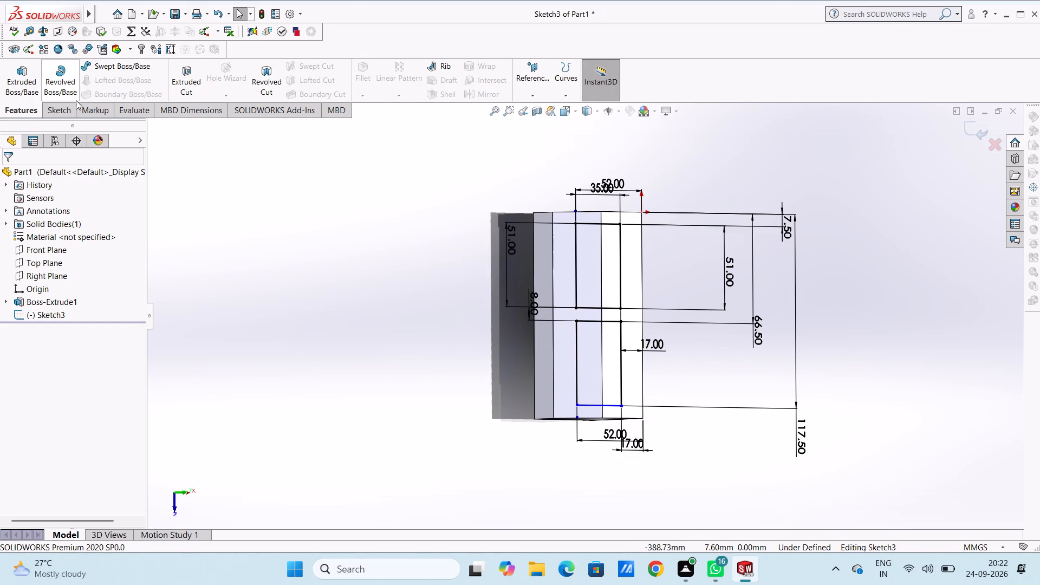
left_click(187, 81)
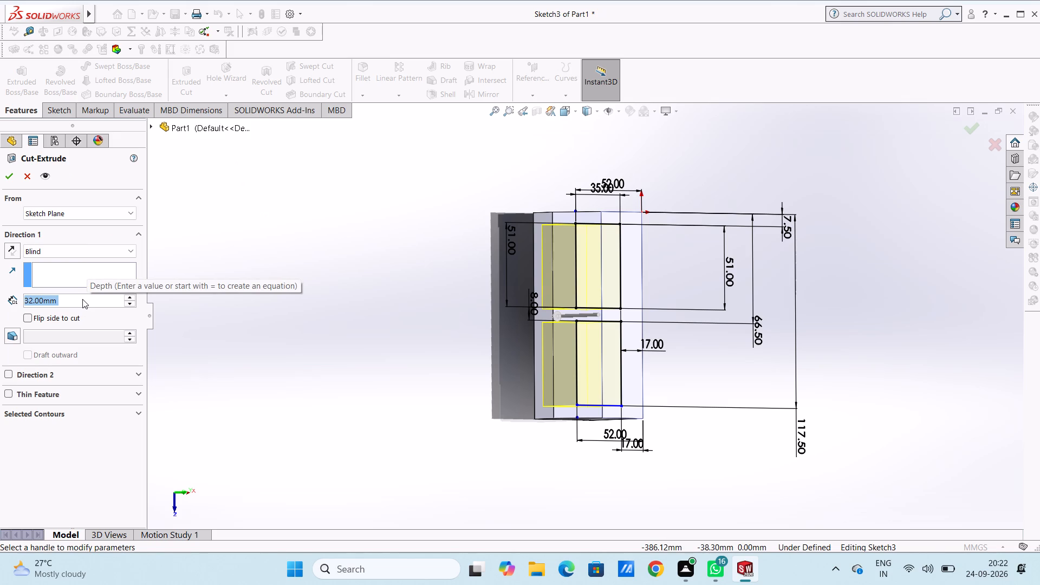
type("34")
key("Return")
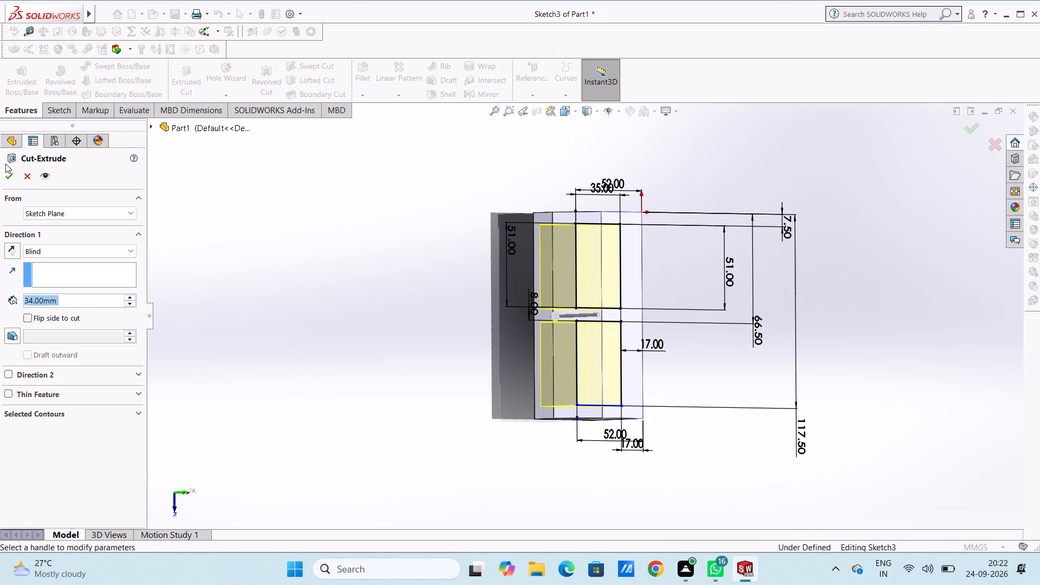
left_click(6, 176)
left_click(283, 354)
Examine the recut pockets from several angles and in the top, back and left views.
middle_click_drag(298, 355, 314, 354)
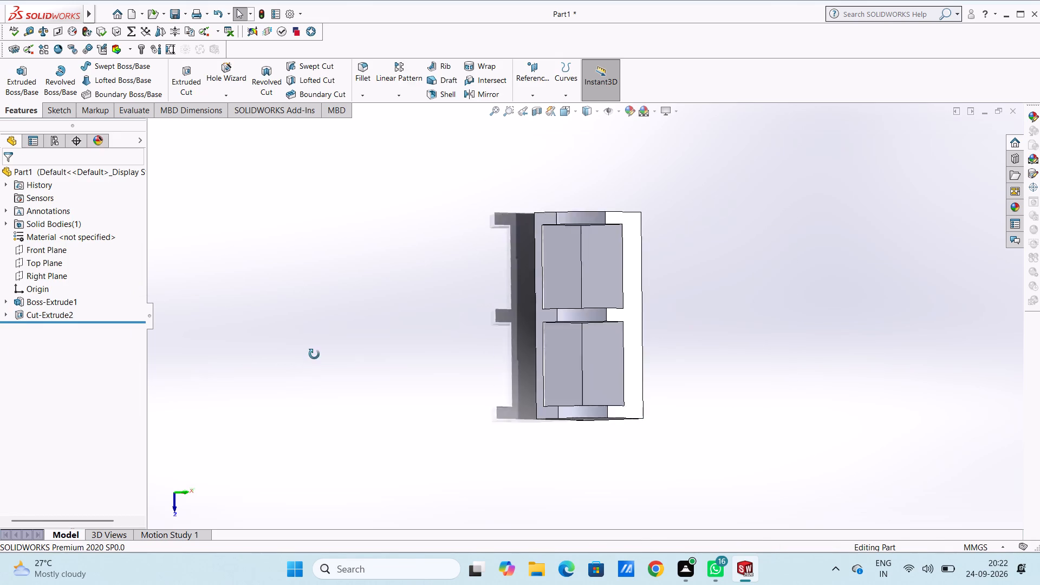
middle_click_drag(314, 354, 324, 360)
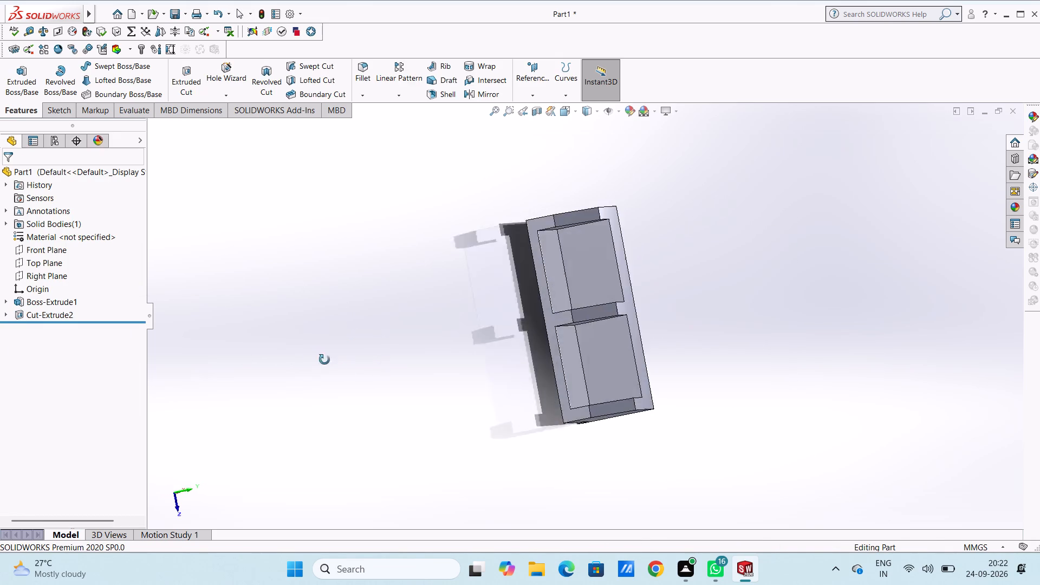
middle_click_drag(324, 360, 342, 294)
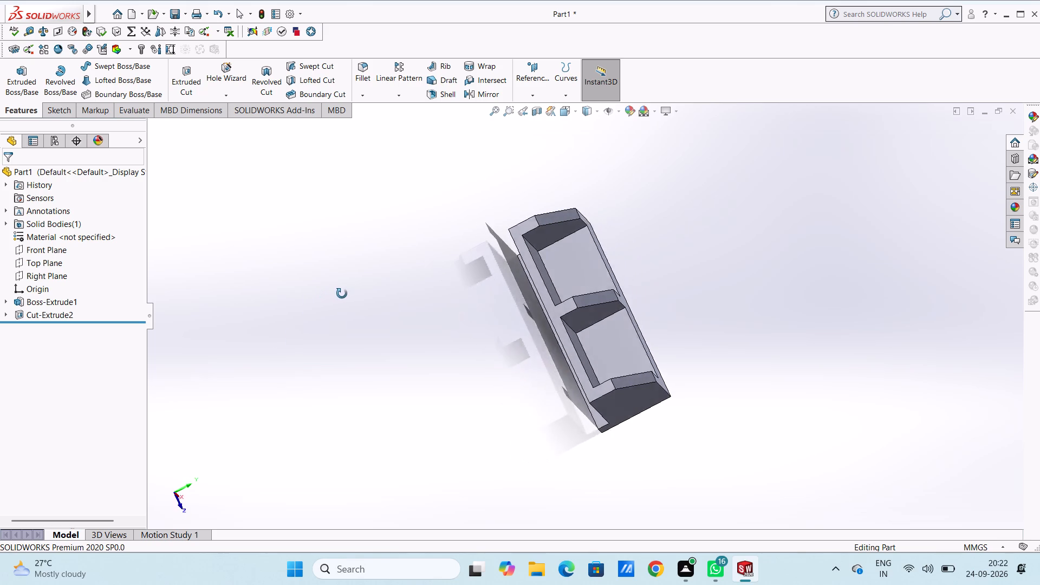
middle_click_drag(342, 294, 291, 343)
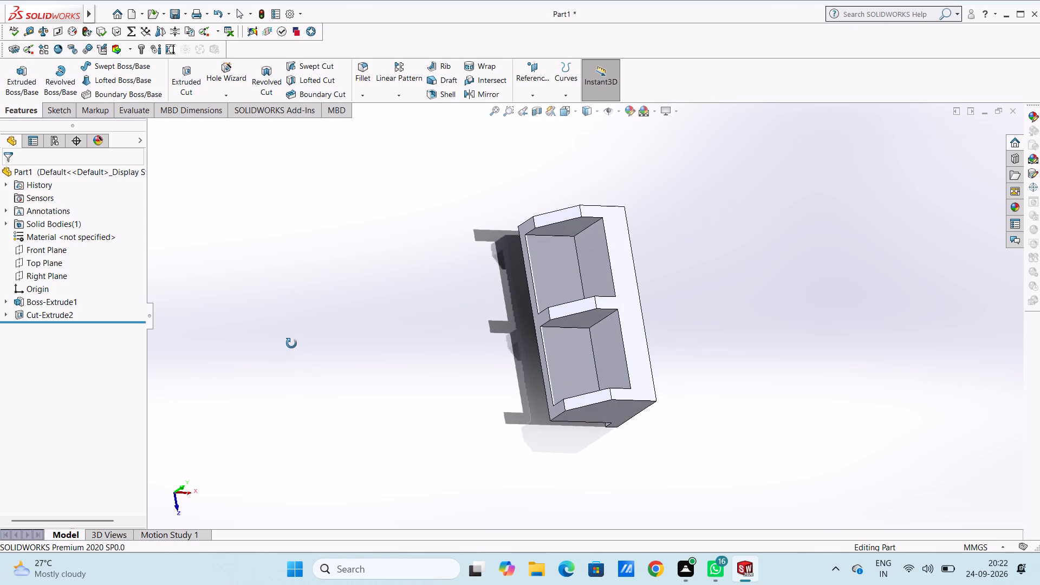
middle_click_drag(291, 343, 310, 346)
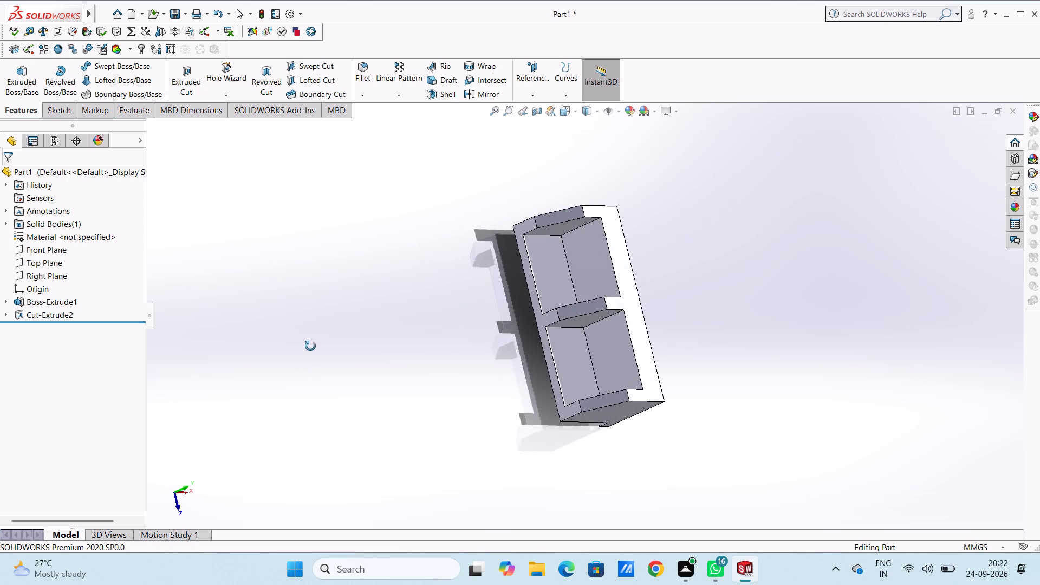
middle_click_drag(310, 346, 311, 346)
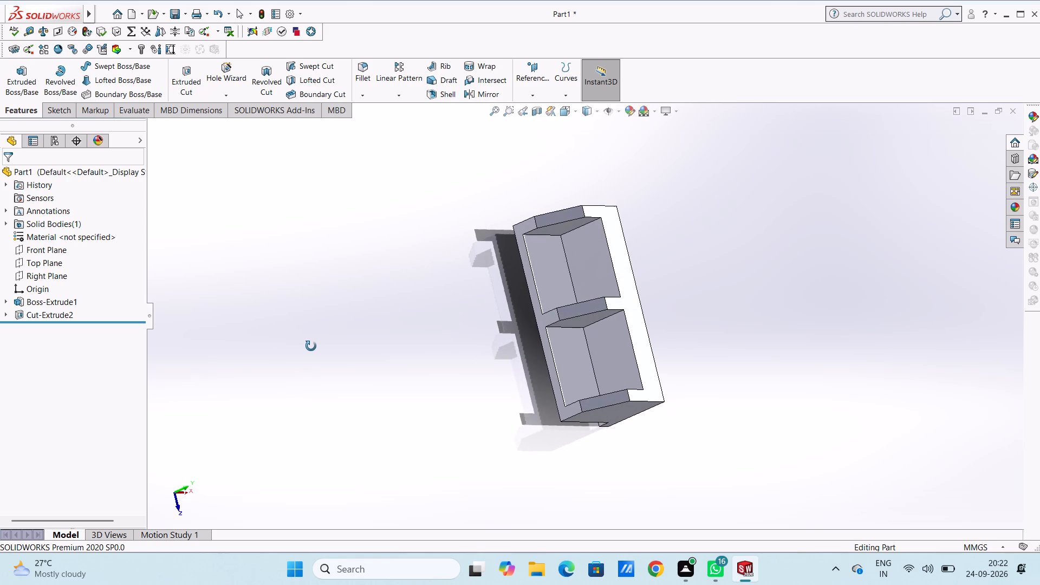
middle_click_drag(311, 346, 320, 352)
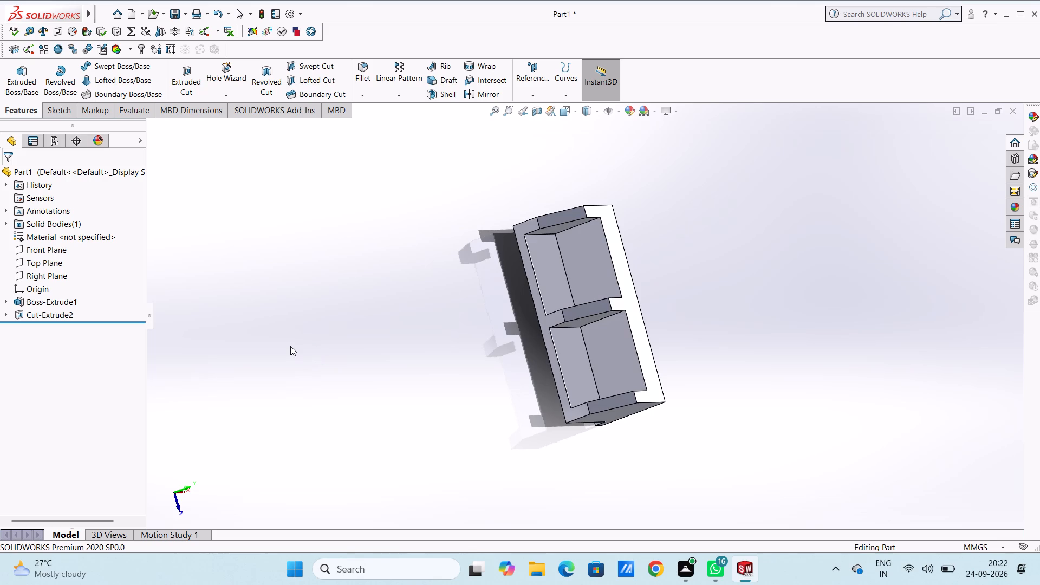
key("ctrl+5")
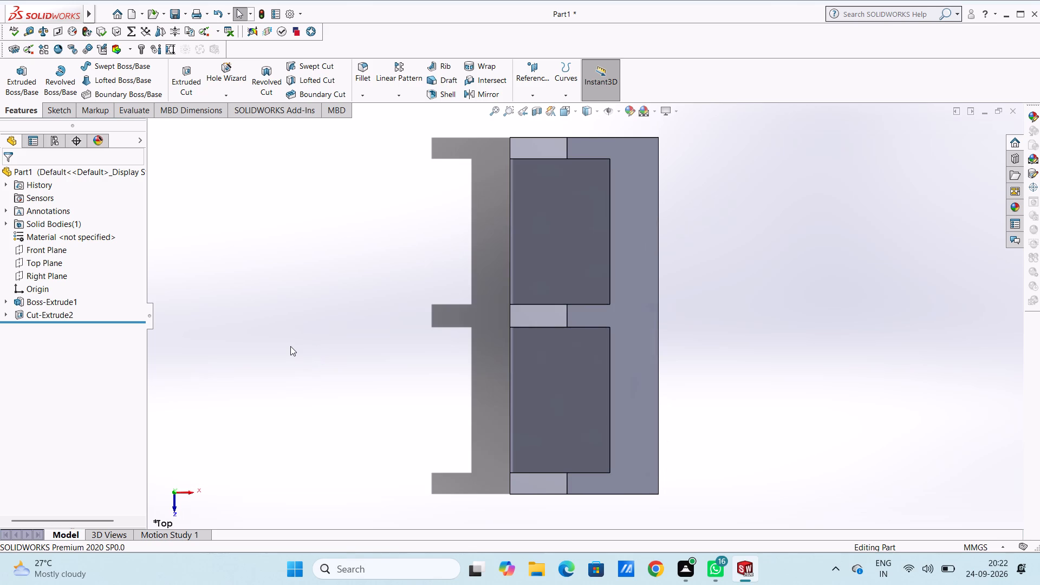
key("ctrl+1")
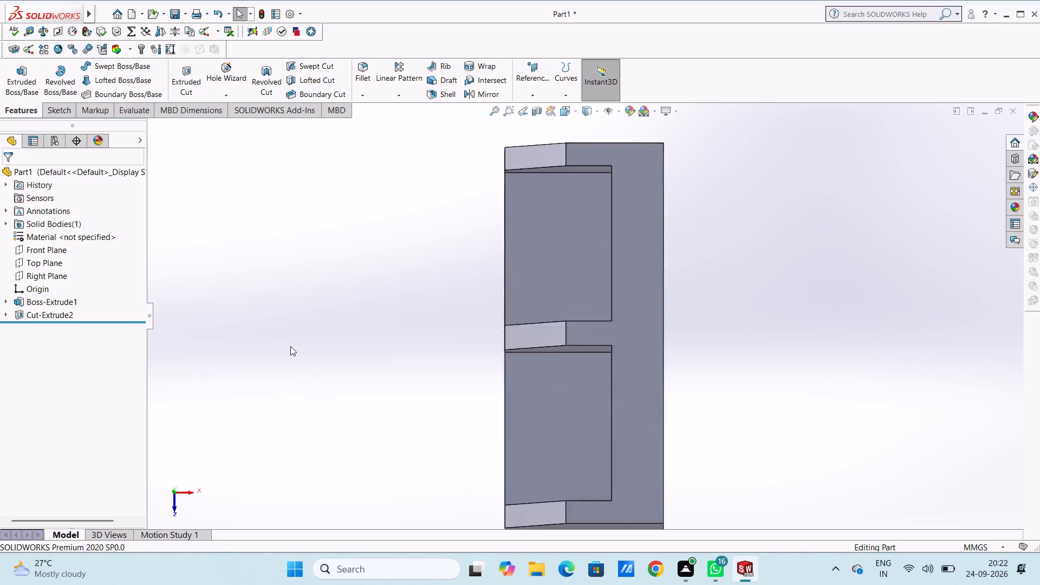
key("ctrl+2")
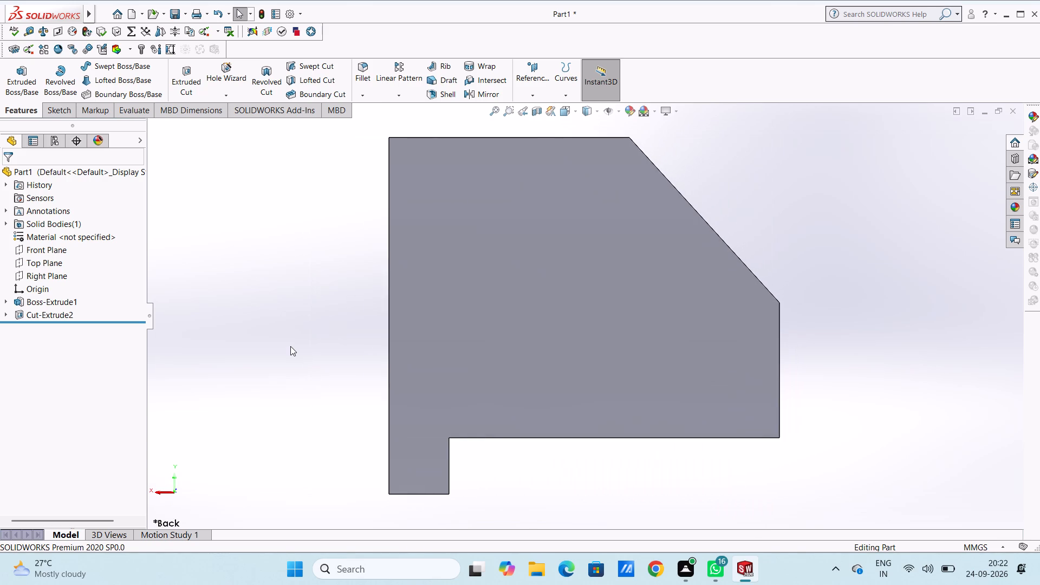
key("ctrl+3")
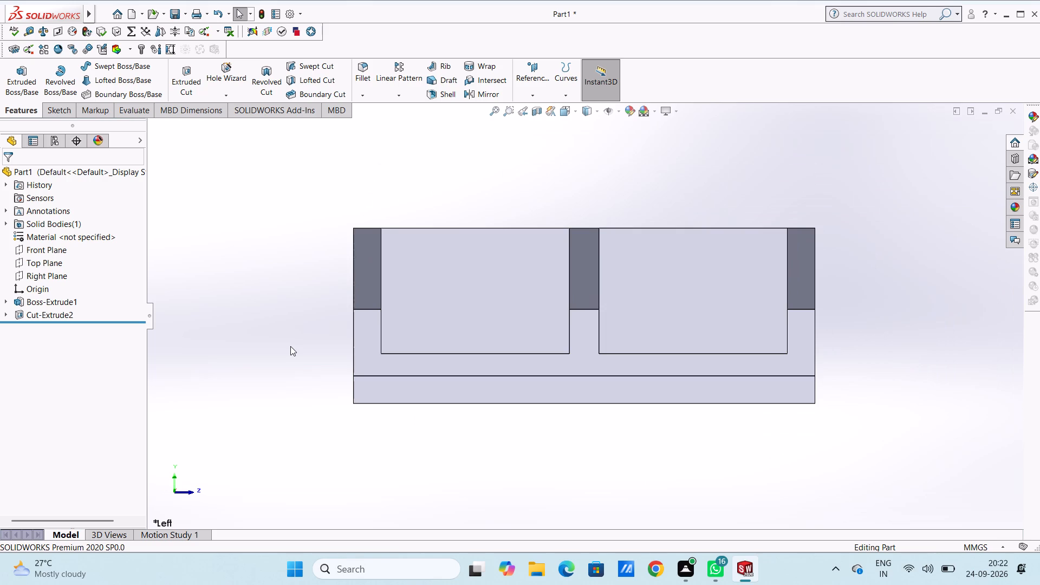
Start a sketch on the floor of the pocket nearer the origin.
middle_click_drag(561, 162, 553, 268)
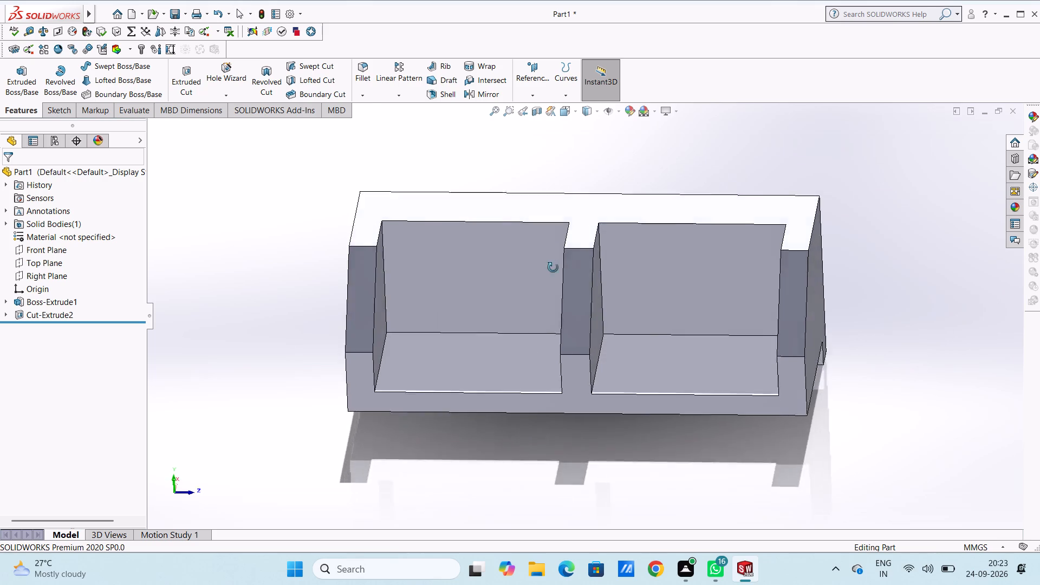
middle_click_drag(553, 268, 558, 367)
scroll(565, 354, "down", 1)
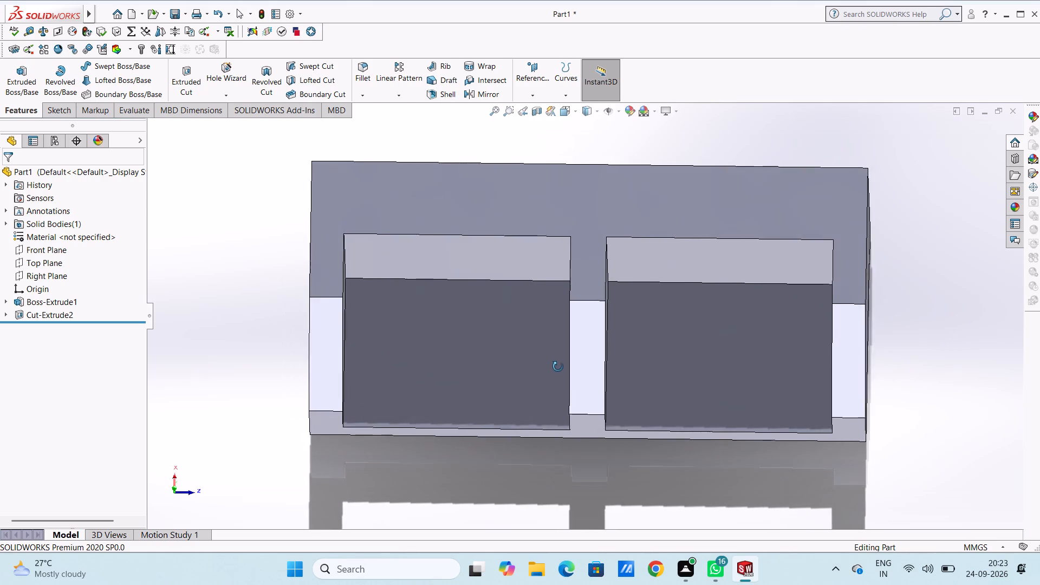
middle_click_drag(558, 367, 560, 392)
left_click(506, 365)
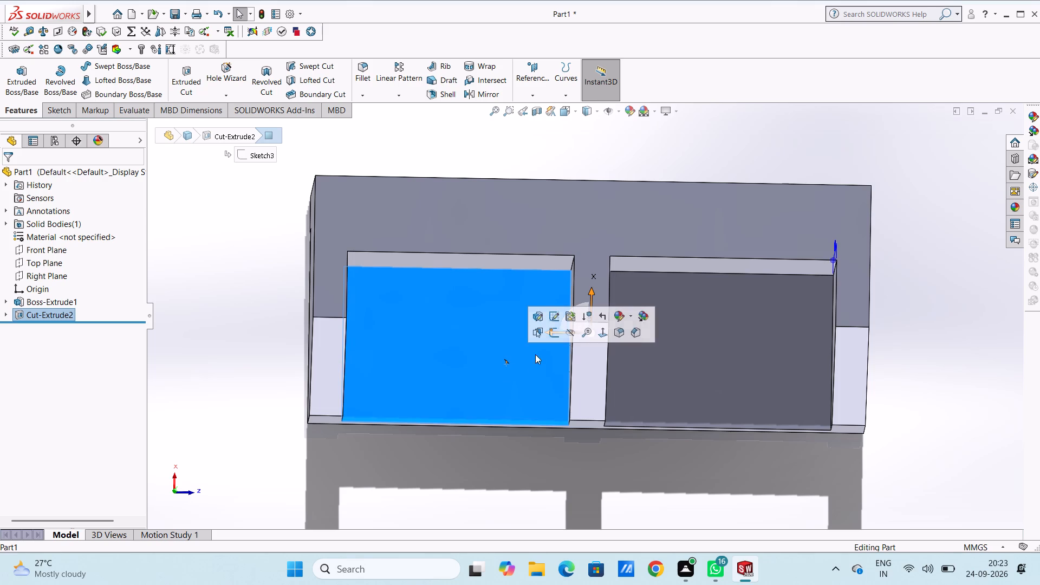
left_click(553, 333)
left_click(552, 154)
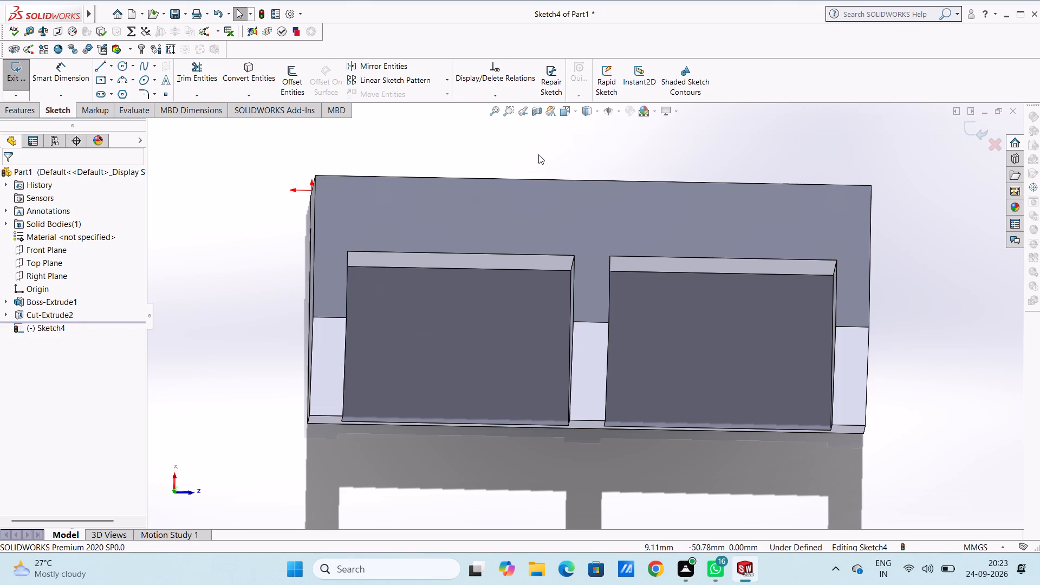
middle_click_drag(538, 154, 536, 171)
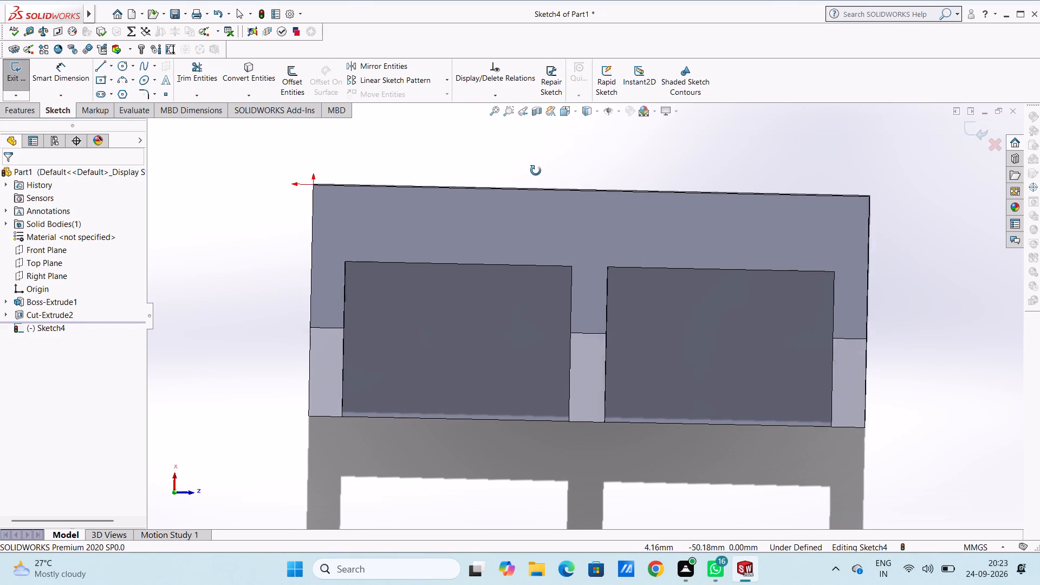
middle_click_drag(536, 171, 537, 171)
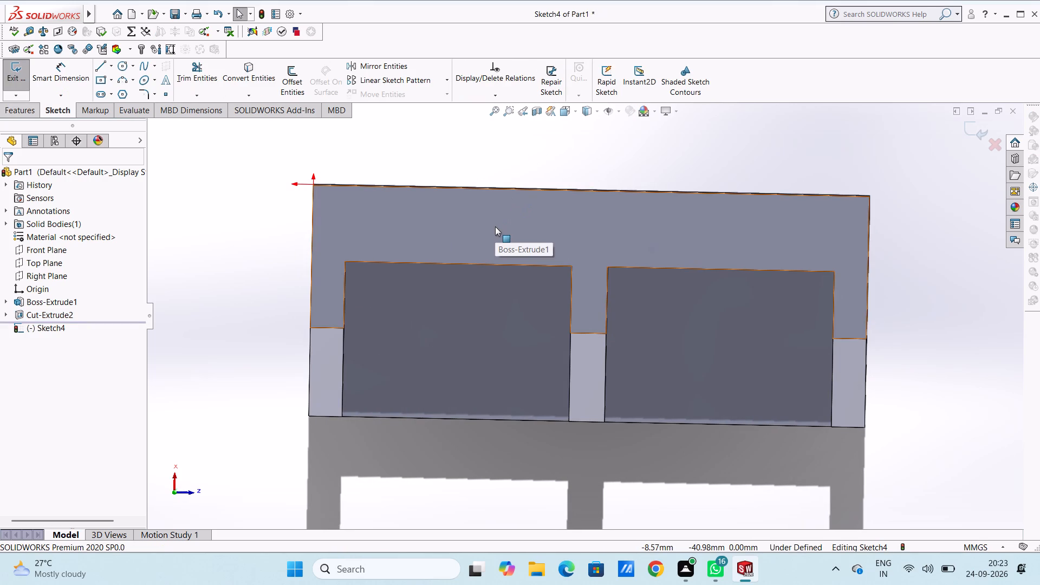
Sketch a 4 mm radius circle near the middle of each pocket floor, with both centres aligned along the body's length.
left_click(120, 68)
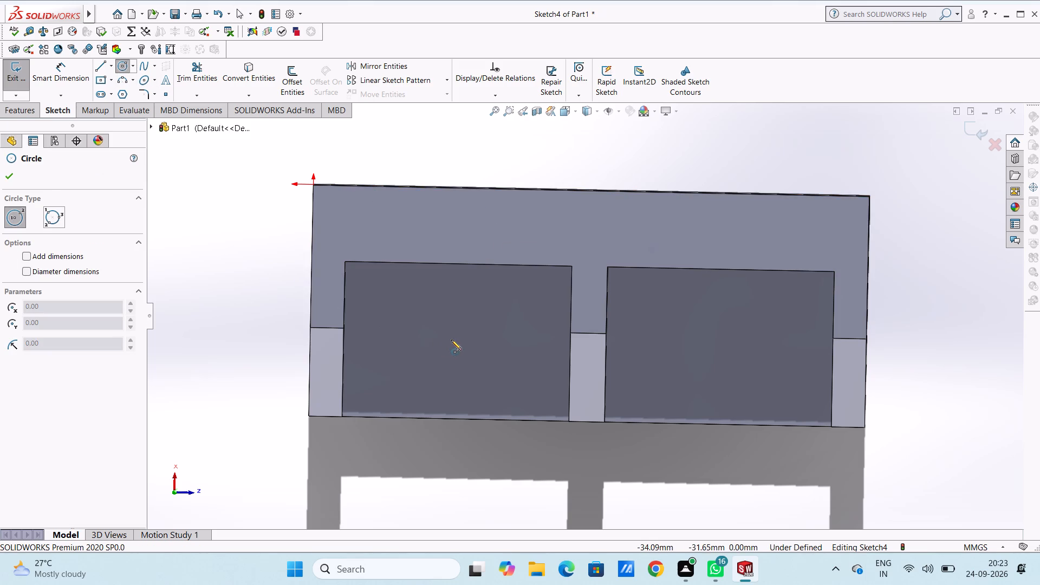
left_click(454, 339)
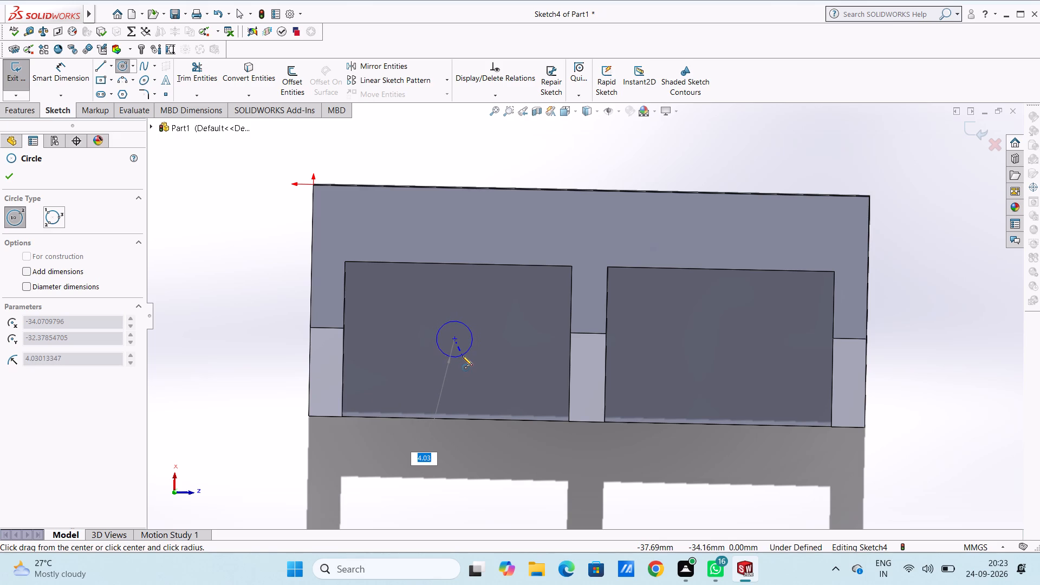
key("4")
key("Return")
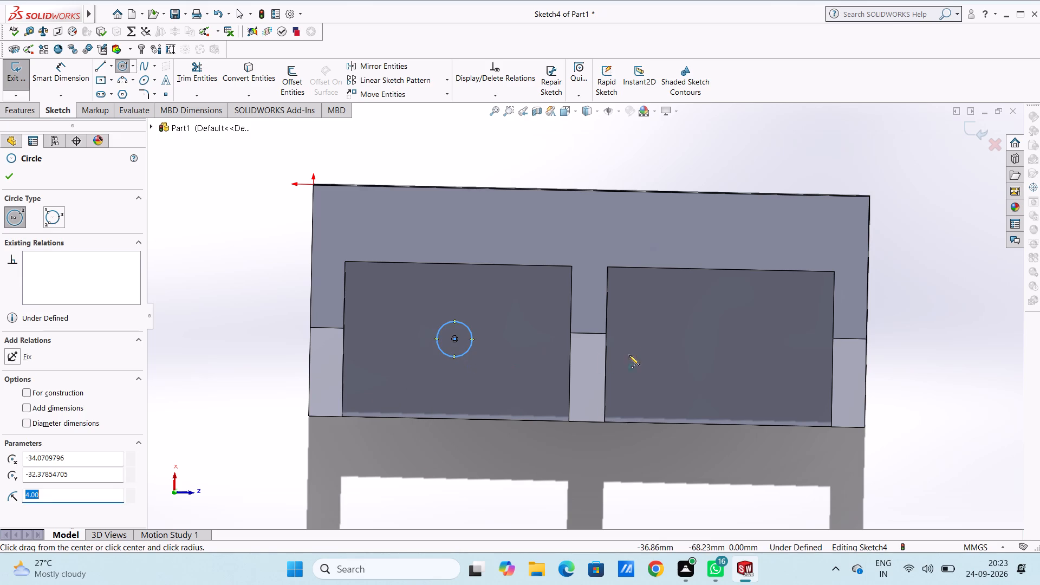
left_click(710, 346)
key("4")
key("Return")
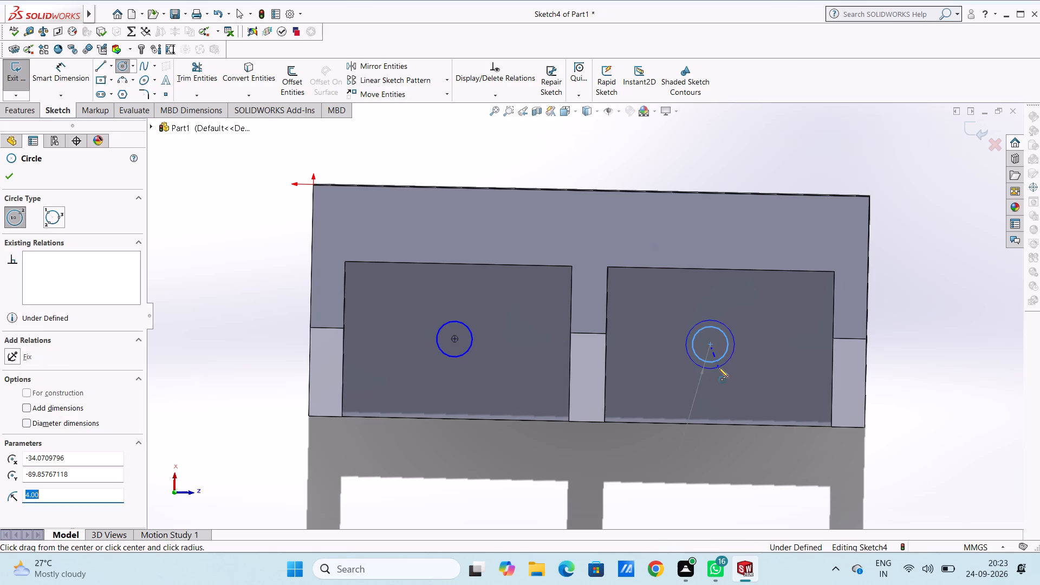
key("Escape")
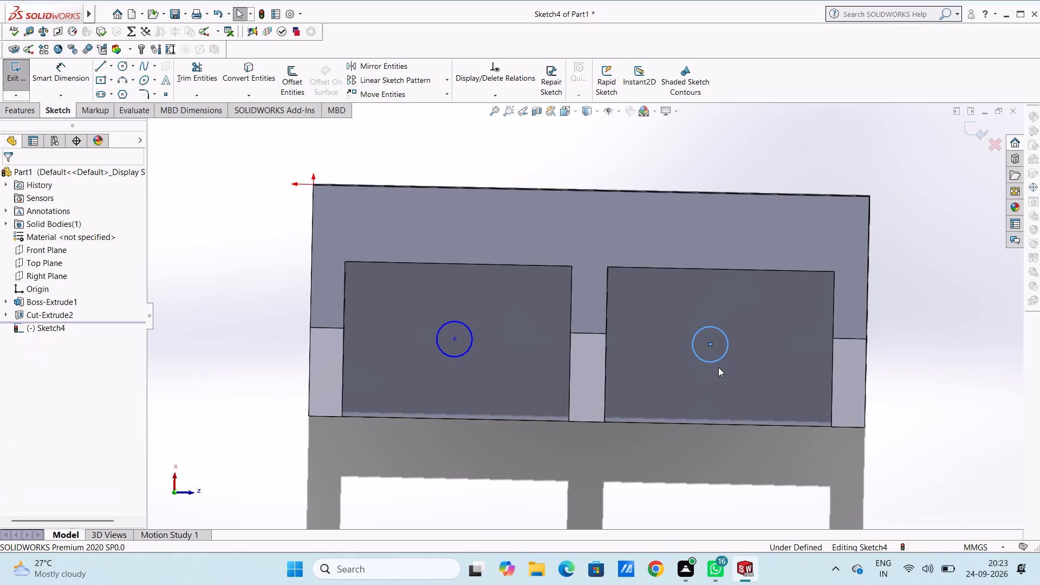
left_click(684, 148)
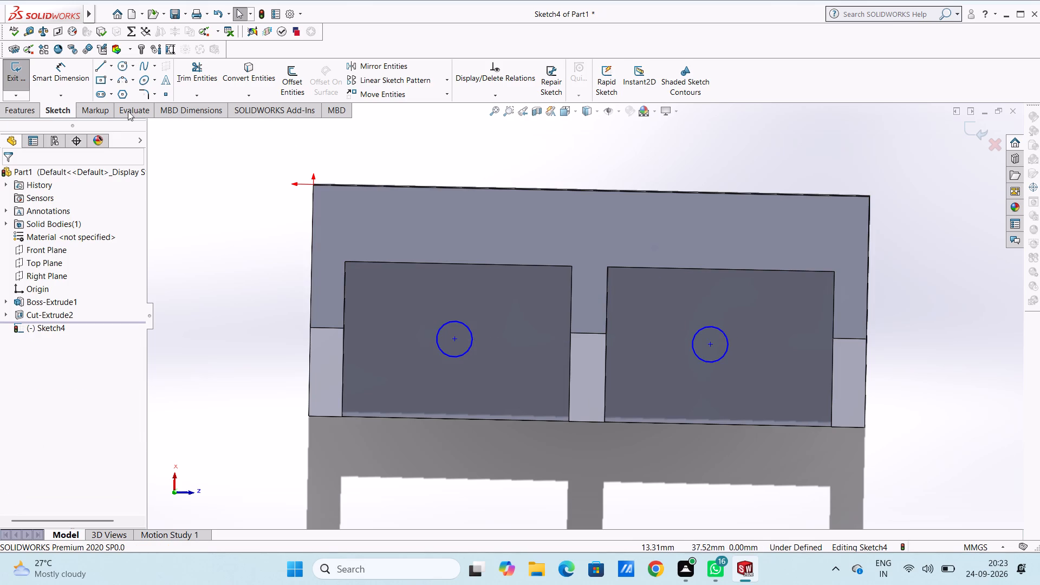
Dimension the diameter of both pocket-floor circles at 8 mm.
left_click(54, 71)
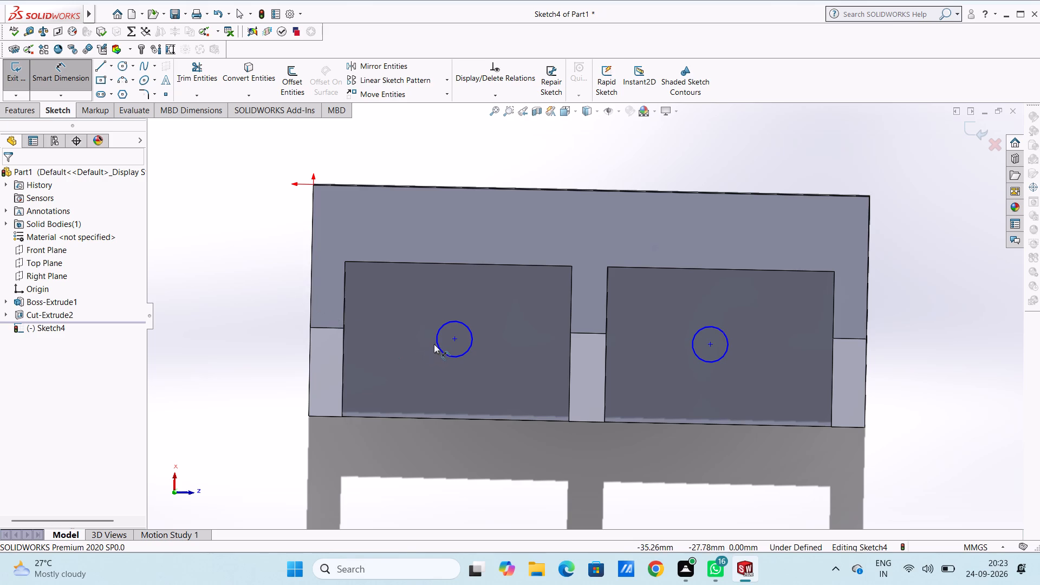
left_click(437, 341)
left_click(219, 373)
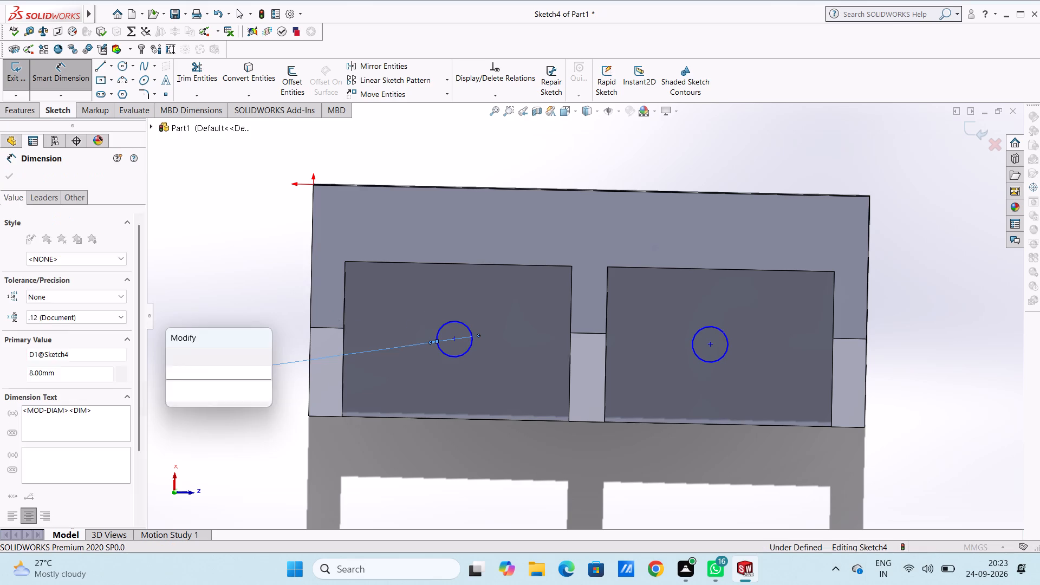
left_click(174, 358)
left_click(224, 278)
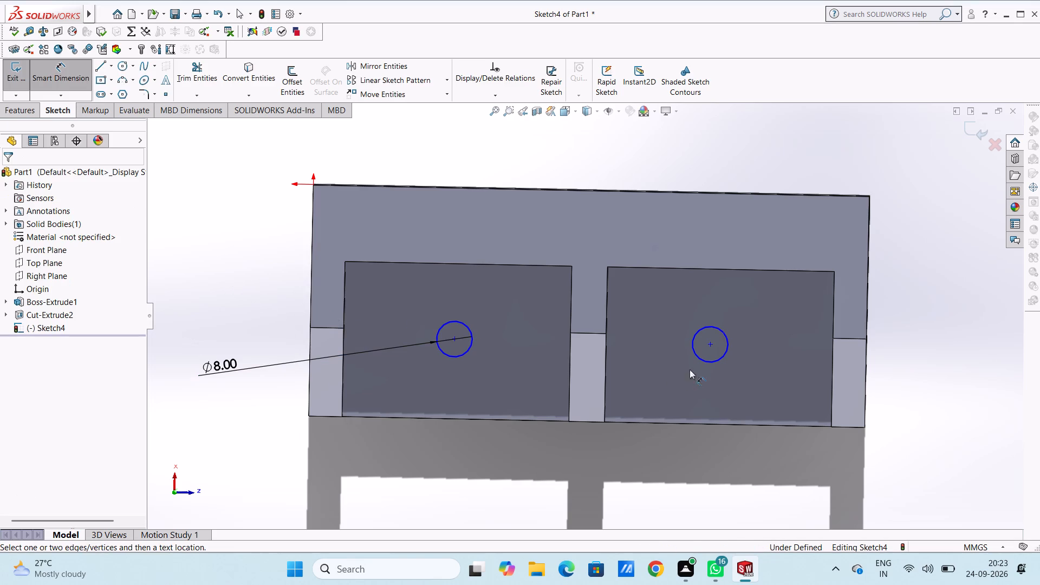
left_click(706, 365)
left_click(924, 204)
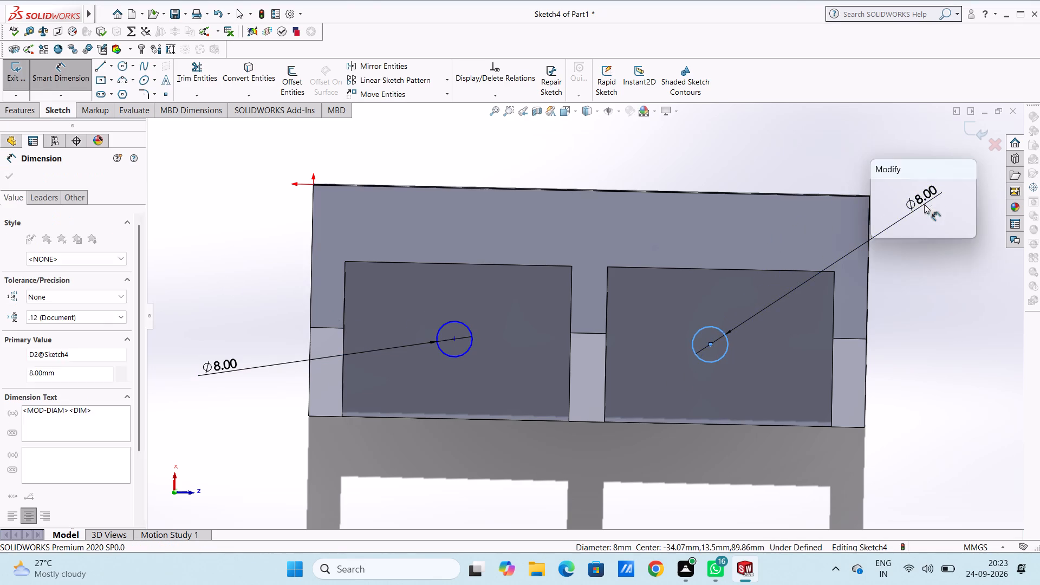
left_click(878, 190)
left_click(861, 166)
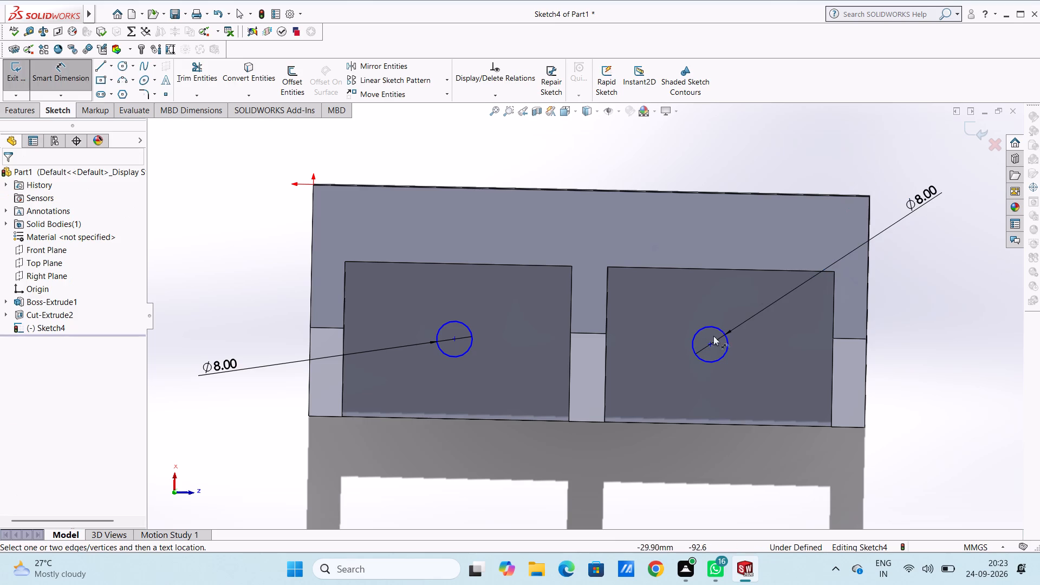
Dimension the distance between the two circle centres along the body's length and set it to 60 mm.
scroll(667, 335, "up", 2)
middle_click_drag(625, 320, 604, 281)
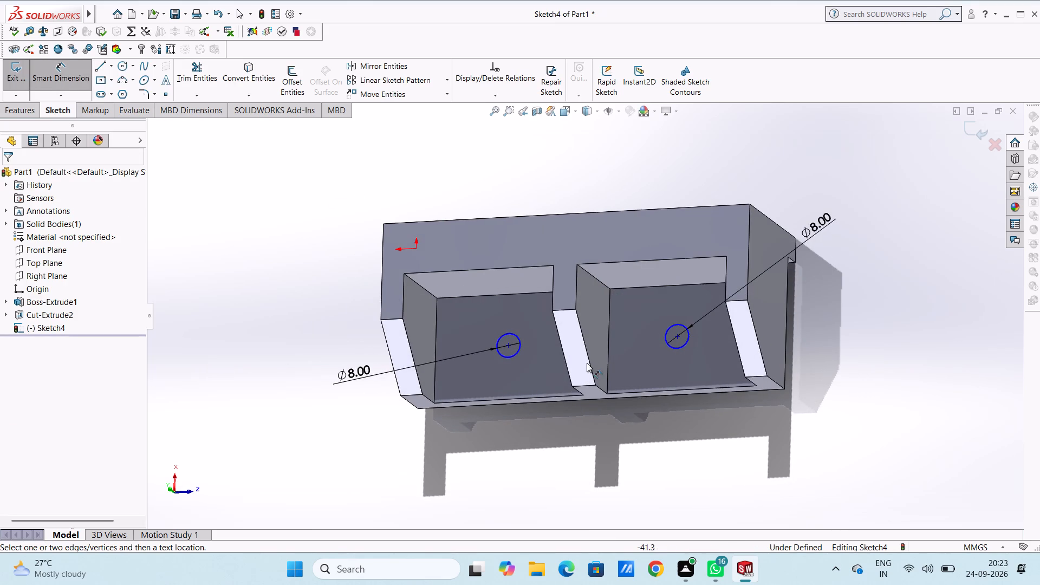
middle_click_drag(612, 359, 632, 372)
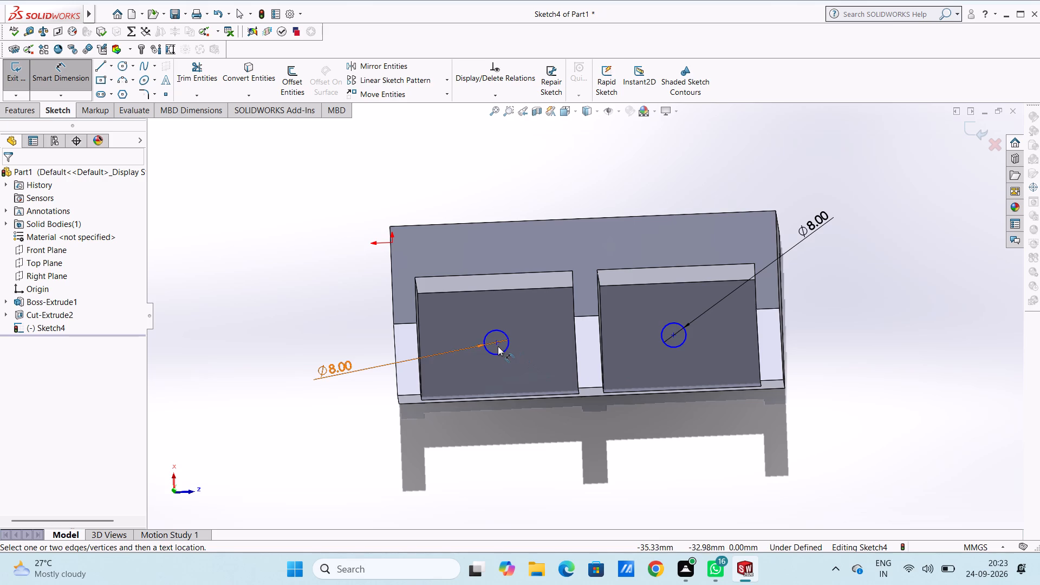
left_click(496, 342)
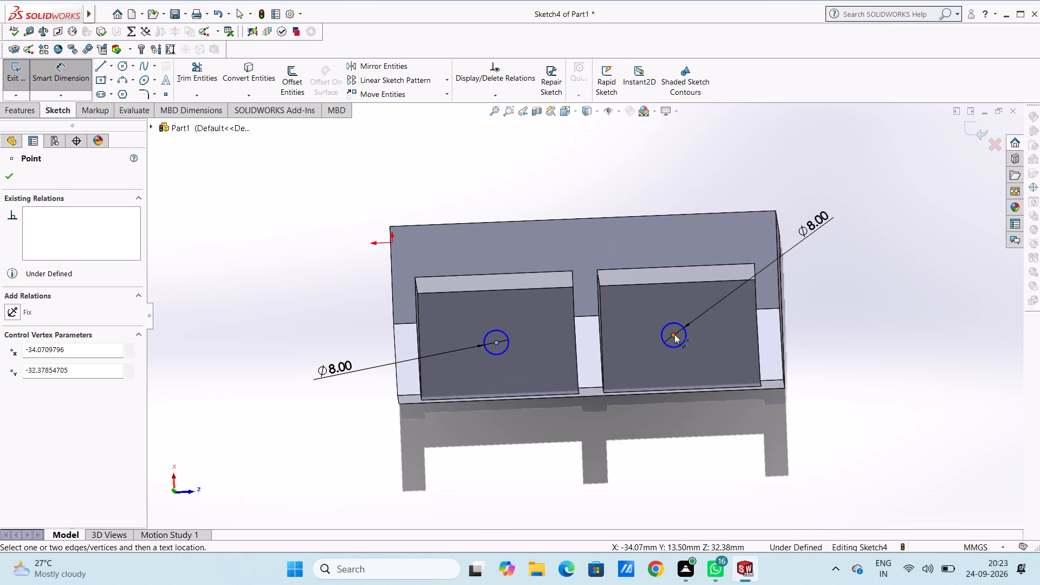
left_click(674, 334)
left_click(625, 486)
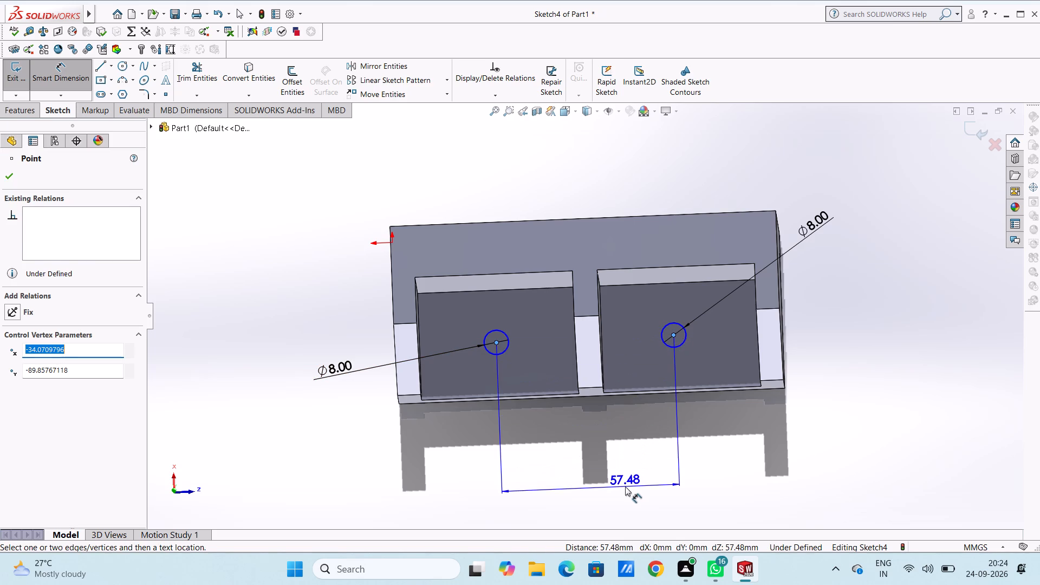
type("60")
key("Return")
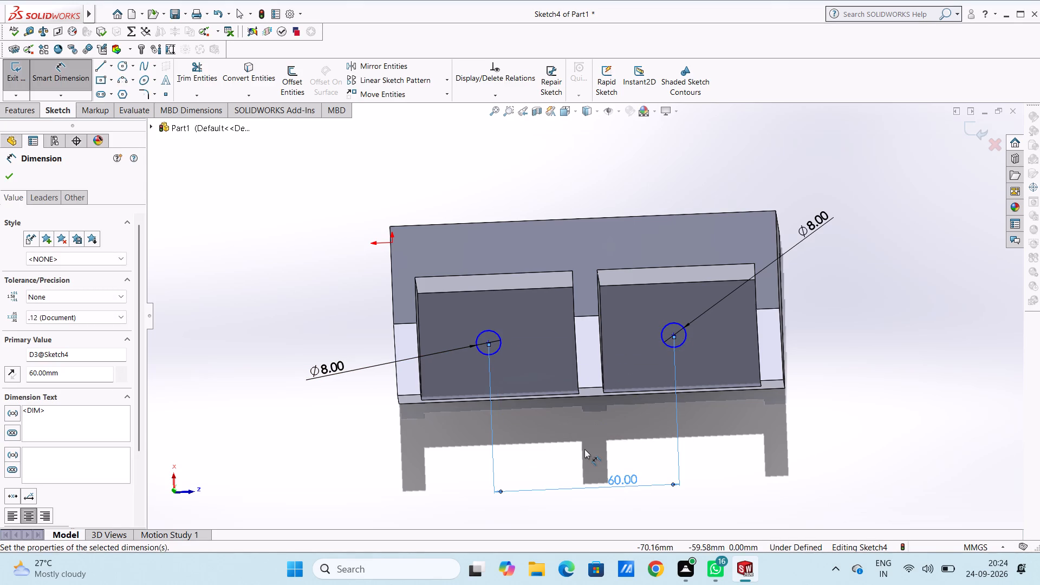
left_click(584, 449)
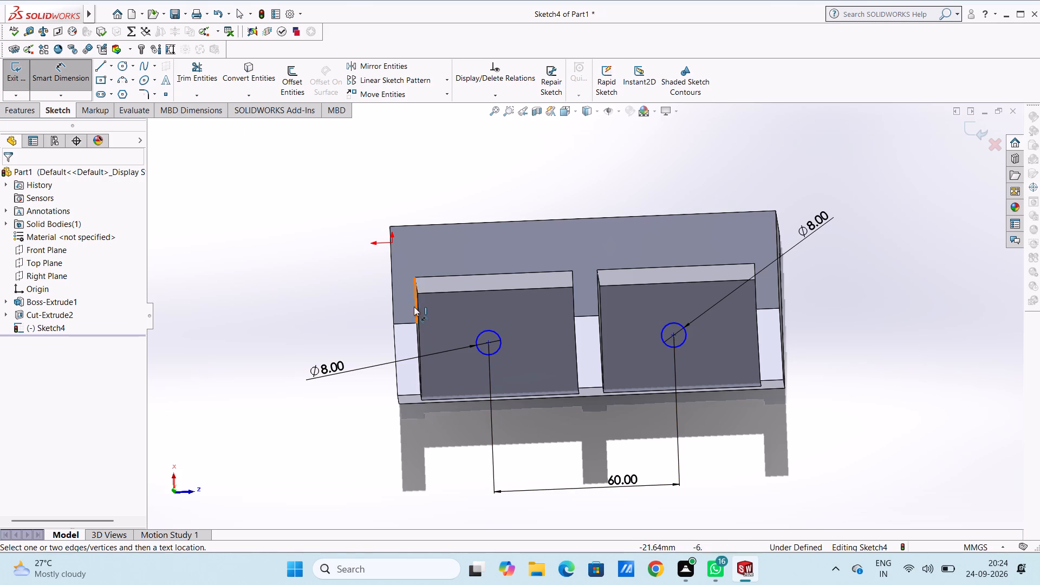
Dimension the centre of the circle nearer the origin 23.5 mm from the body's end edge at the origin.
left_click(392, 313)
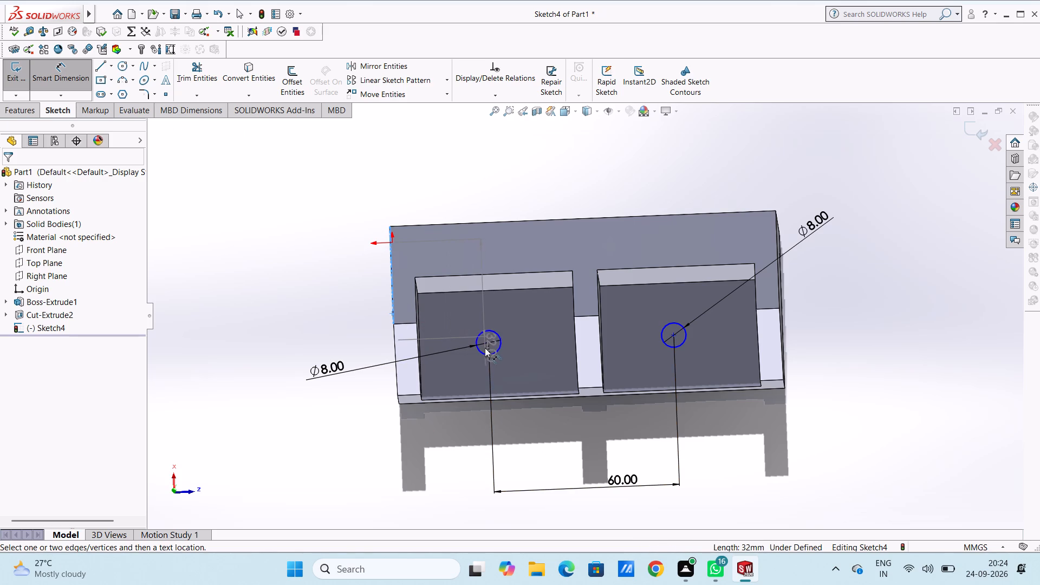
left_click(489, 342)
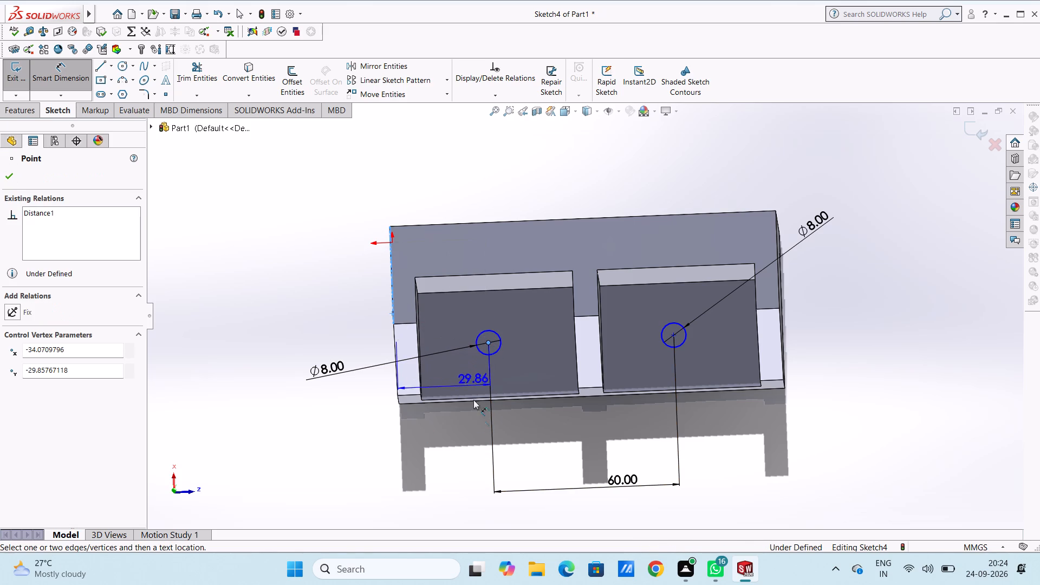
left_click(464, 439)
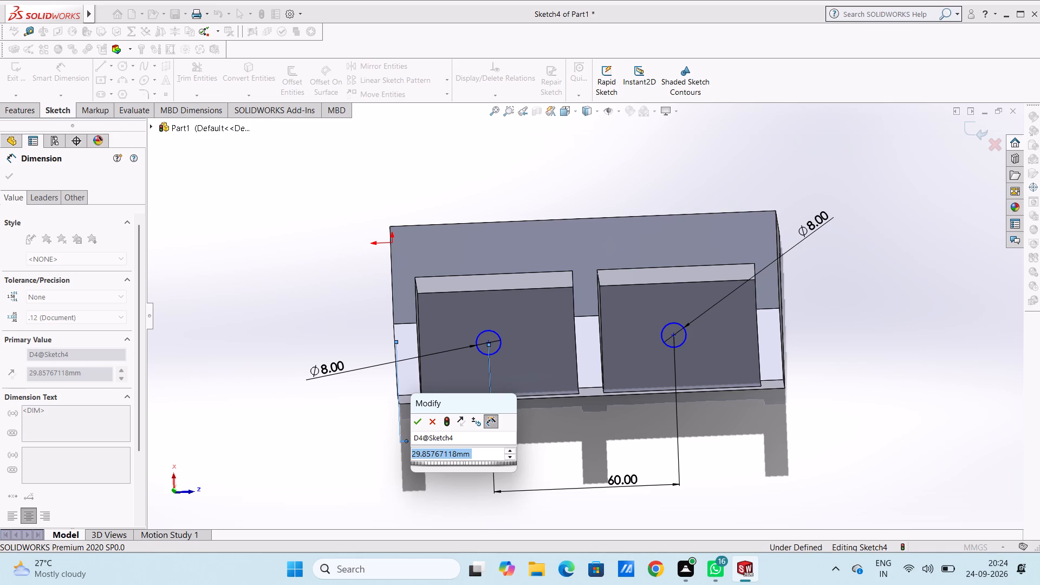
type("23.5")
key("Return")
left_click(315, 246)
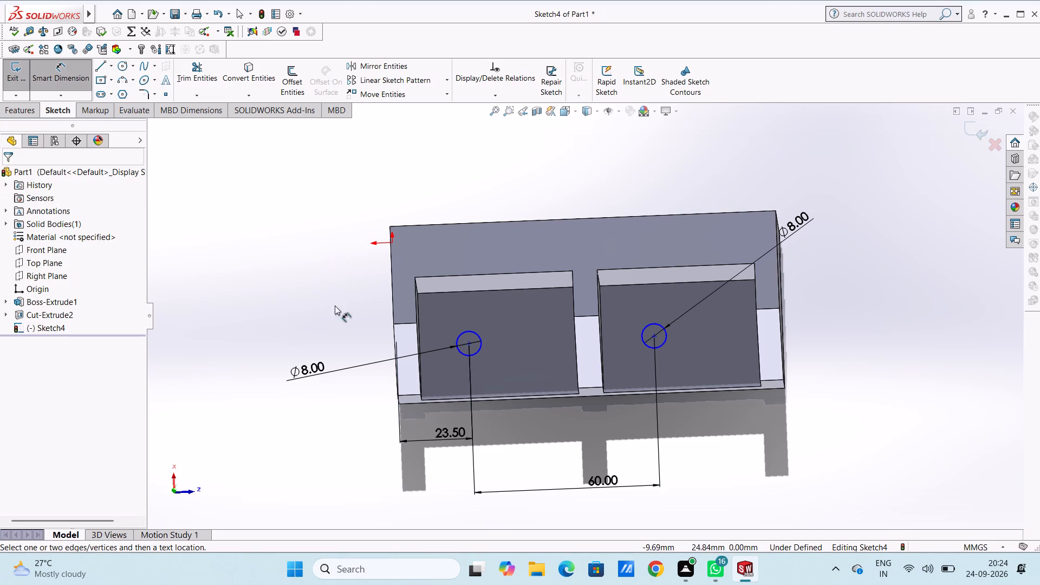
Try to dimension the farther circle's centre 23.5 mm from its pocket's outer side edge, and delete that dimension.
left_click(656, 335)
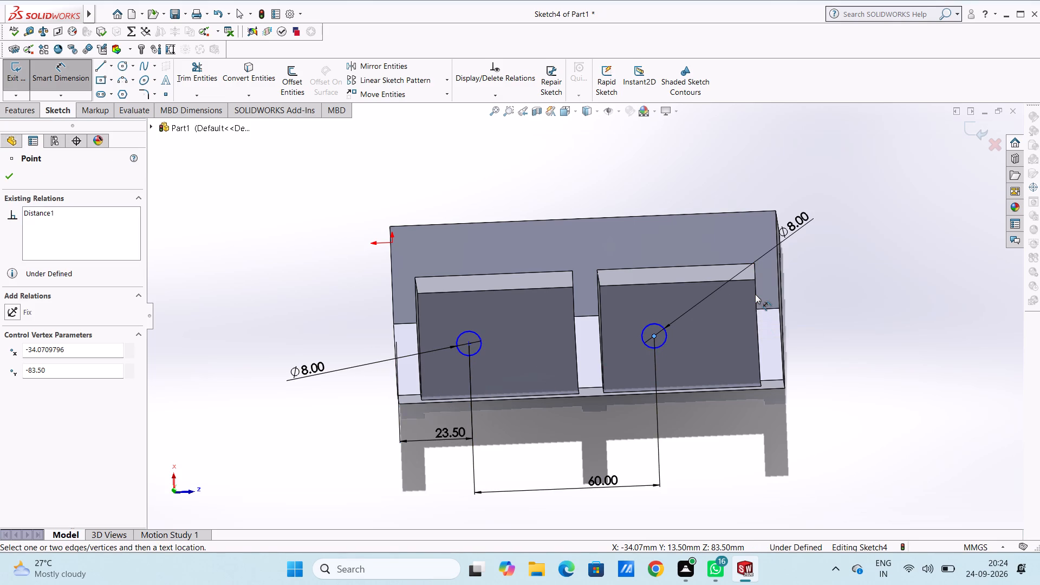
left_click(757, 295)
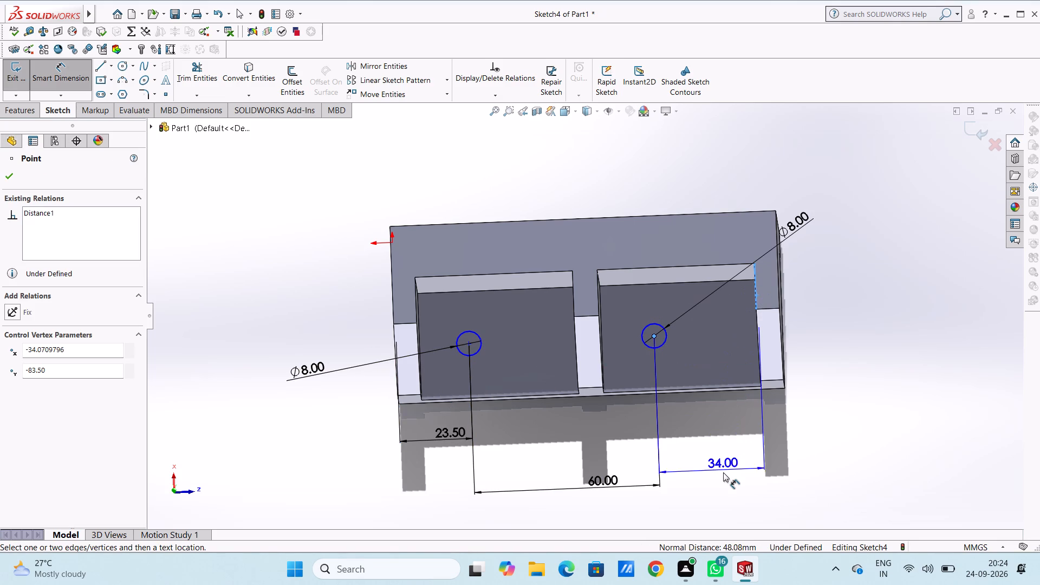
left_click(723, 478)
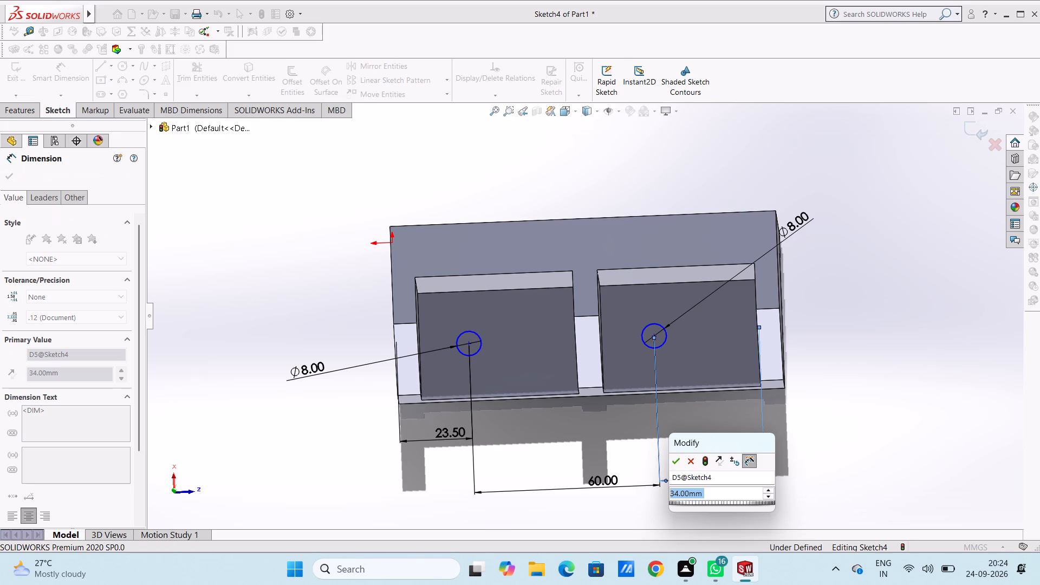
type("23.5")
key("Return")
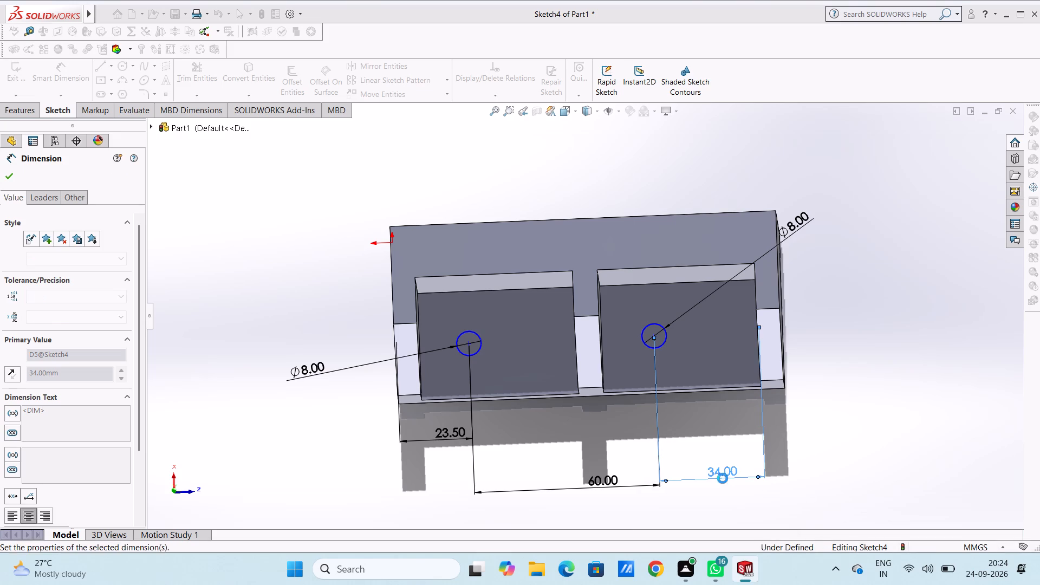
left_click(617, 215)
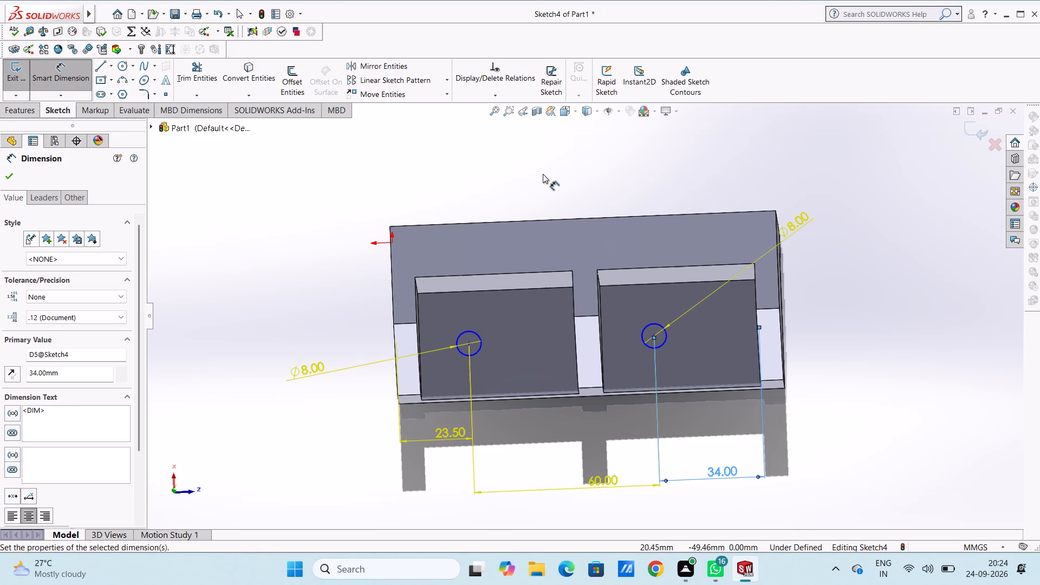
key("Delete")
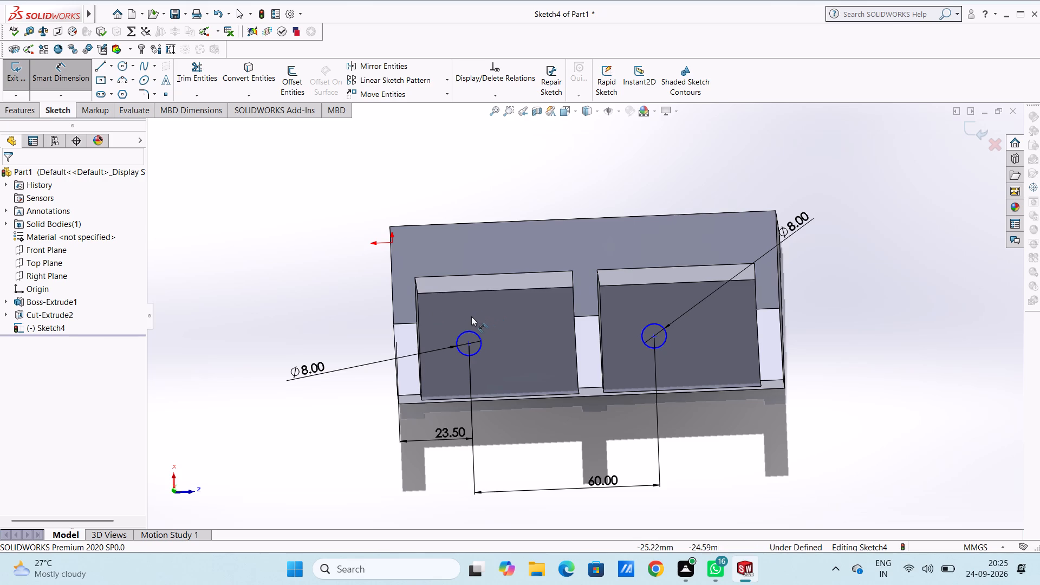
Set the distance from the body's end edge to the nearer circle's centre to 28.5 mm.
left_click(454, 444)
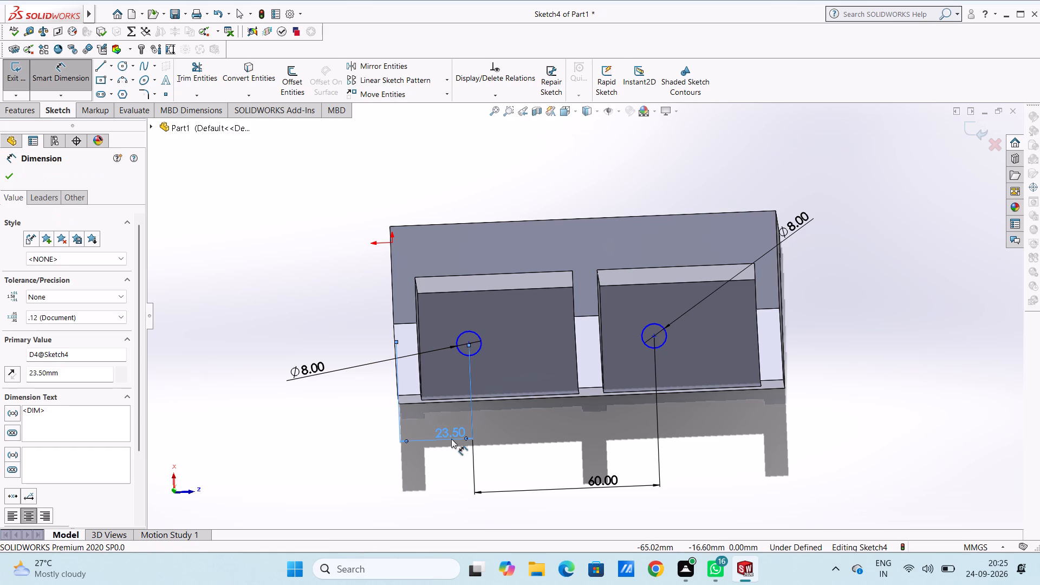
double_click(450, 438)
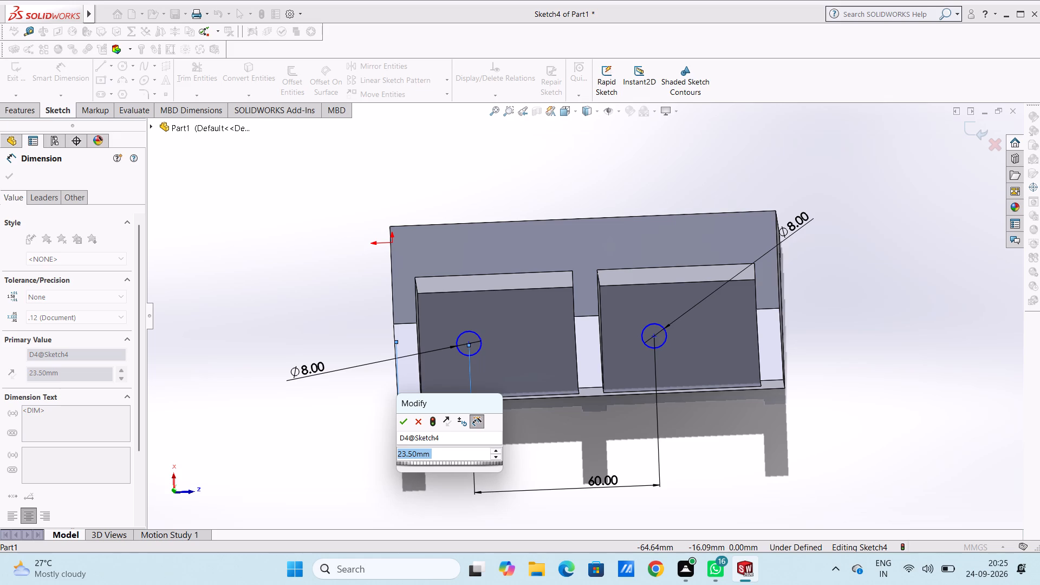
type("28.5")
key("Return")
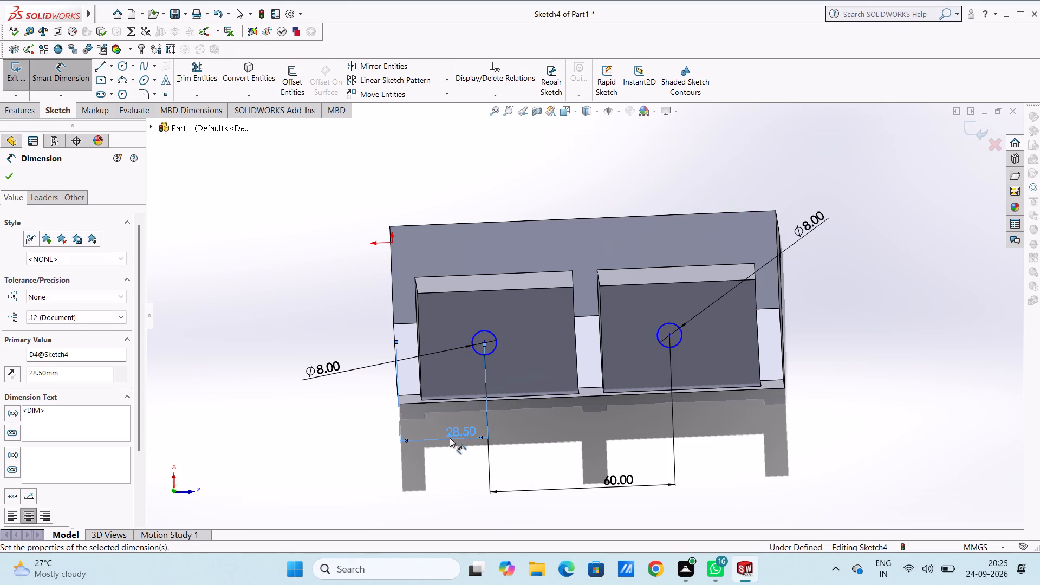
left_click(324, 305)
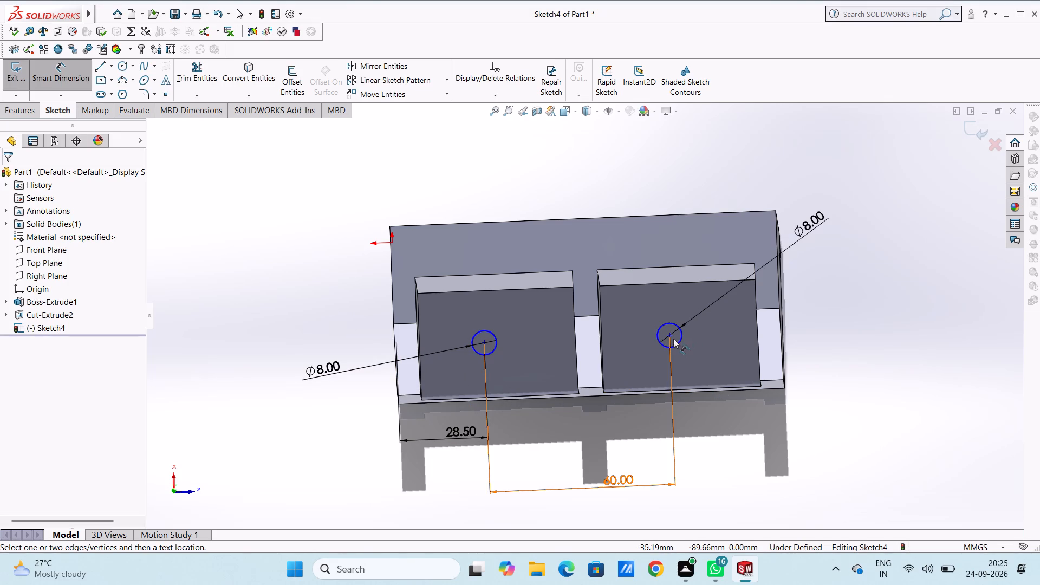
Start a position dimension from the centre of the circle farther from the origin.
left_click(669, 335)
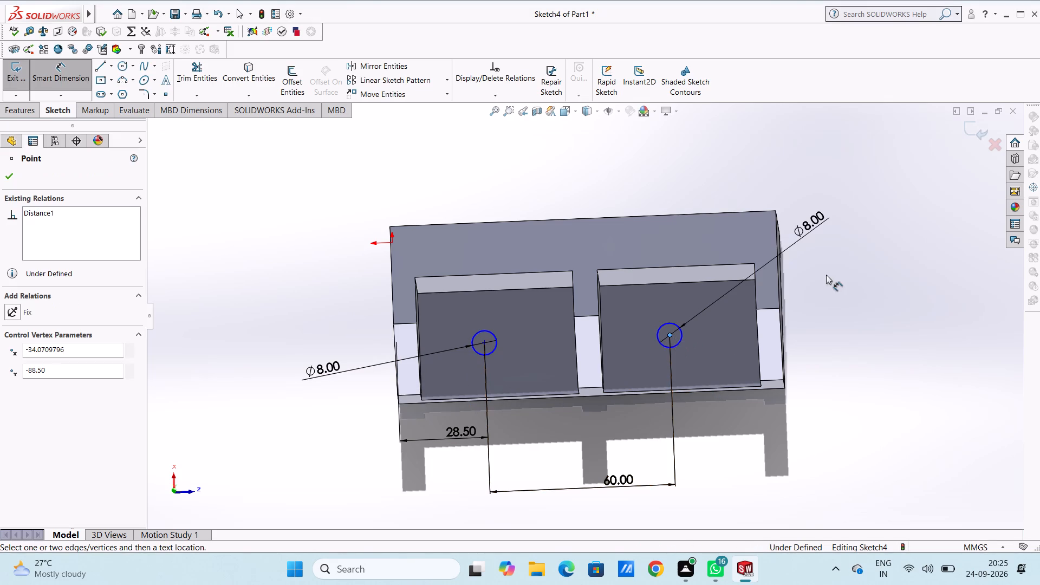
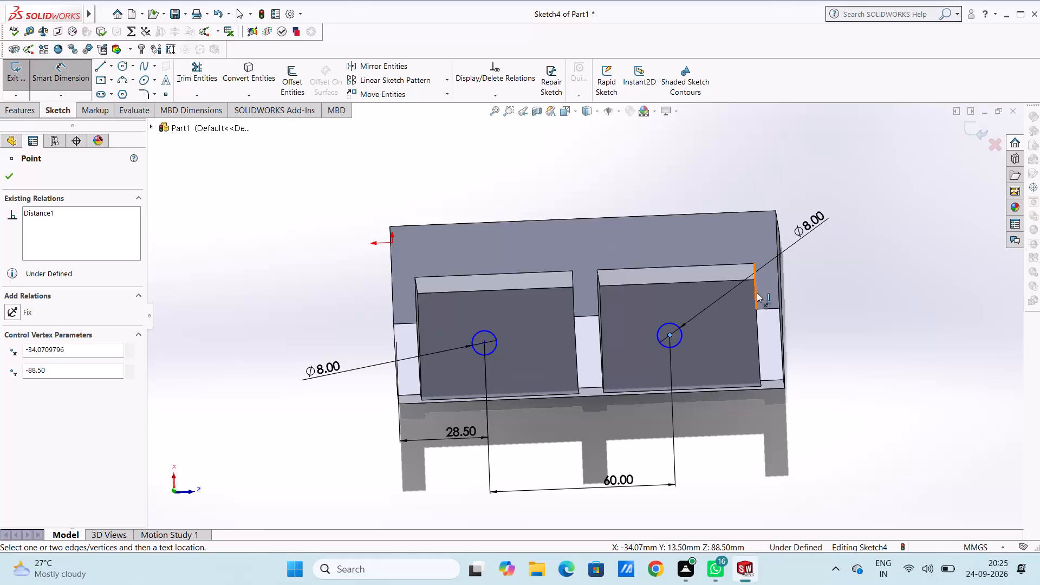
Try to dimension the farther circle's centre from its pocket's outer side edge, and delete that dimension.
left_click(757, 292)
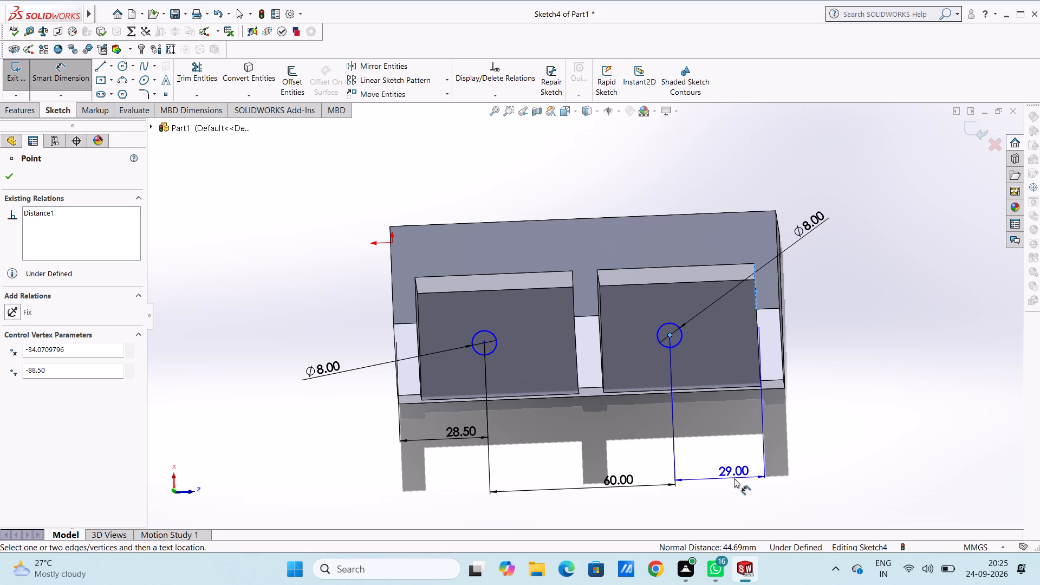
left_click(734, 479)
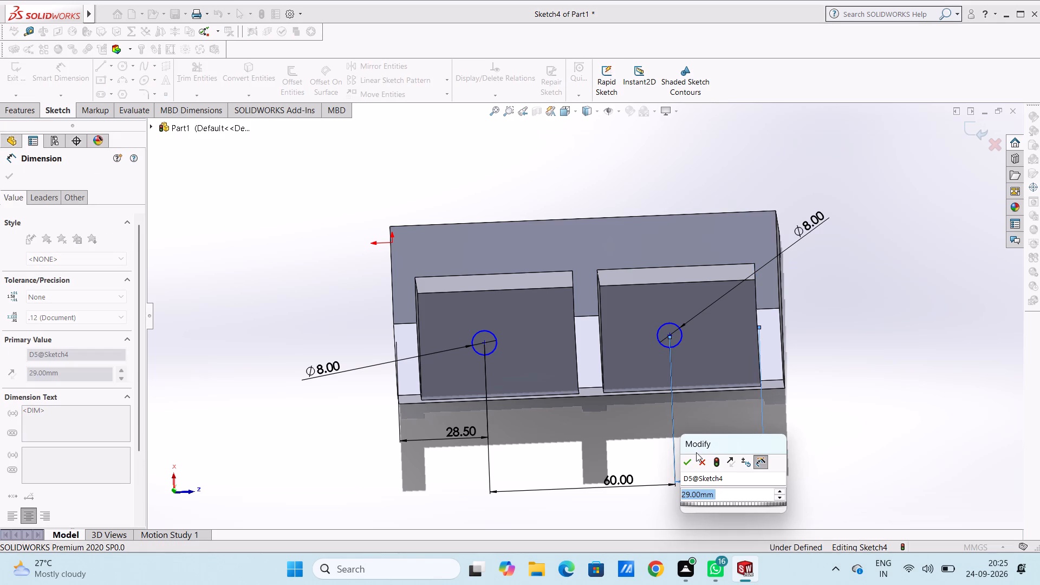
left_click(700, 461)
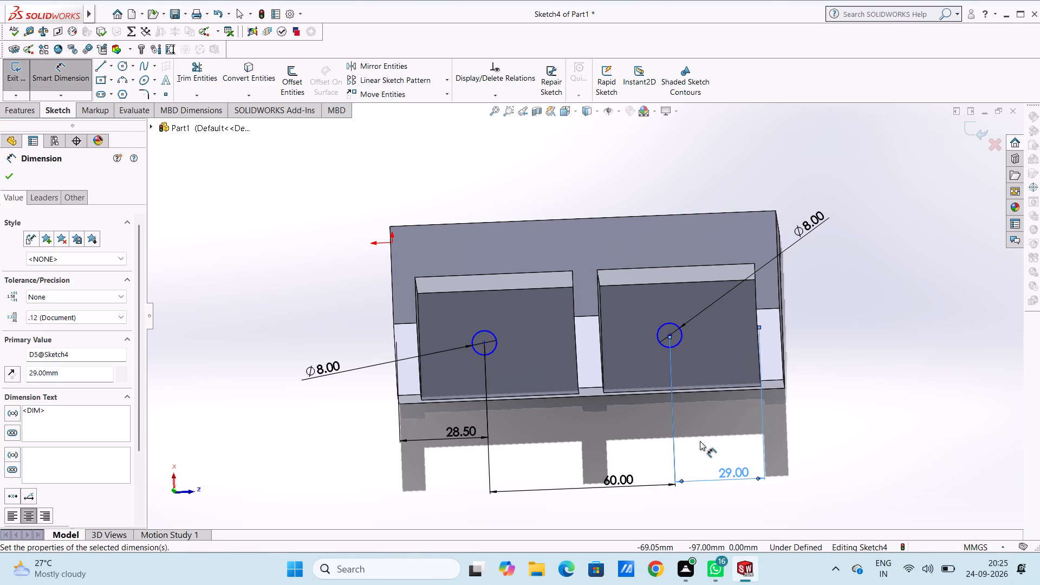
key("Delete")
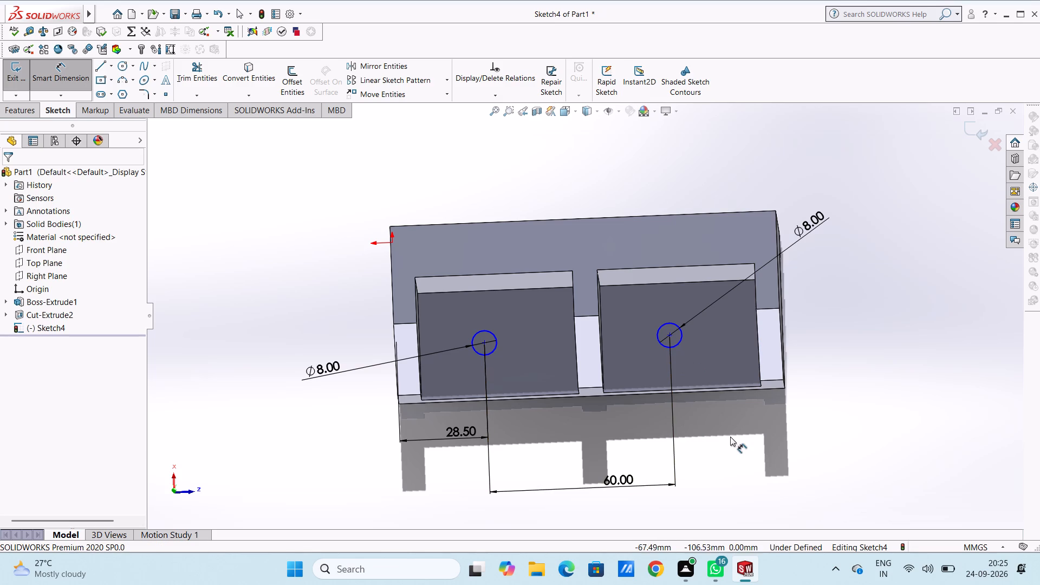
Set the distance from the body's end edge at the origin to the nearer circle's centre to 32.5 mm.
middle_click_drag(732, 437, 730, 470)
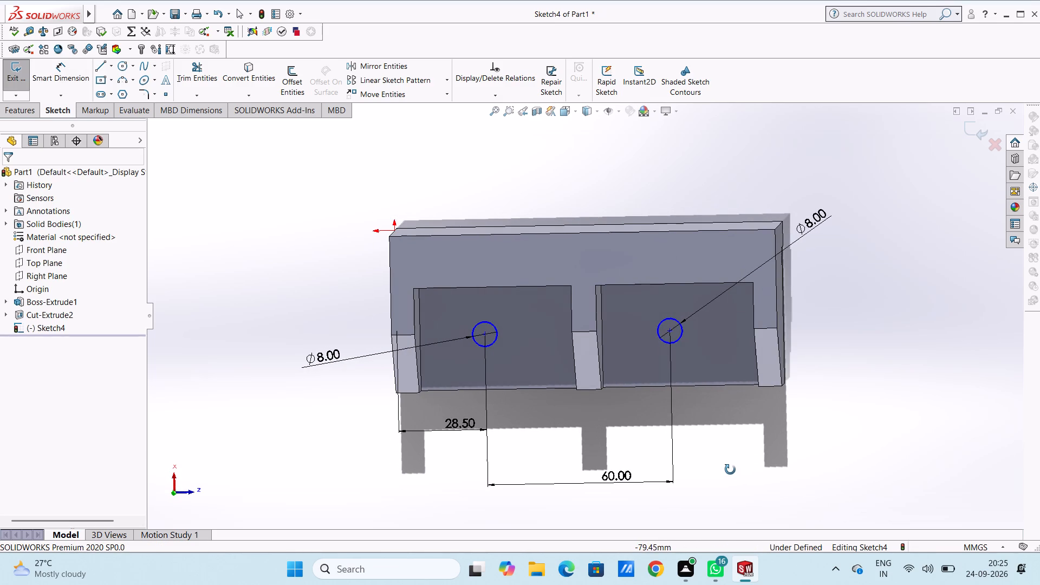
middle_click_drag(730, 470, 731, 470)
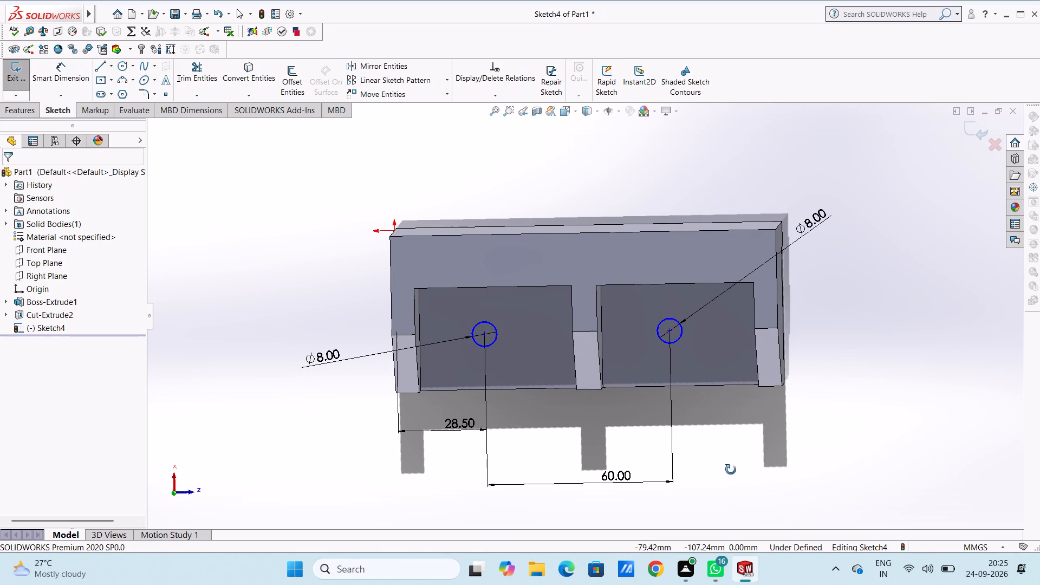
middle_click_drag(731, 470, 731, 470)
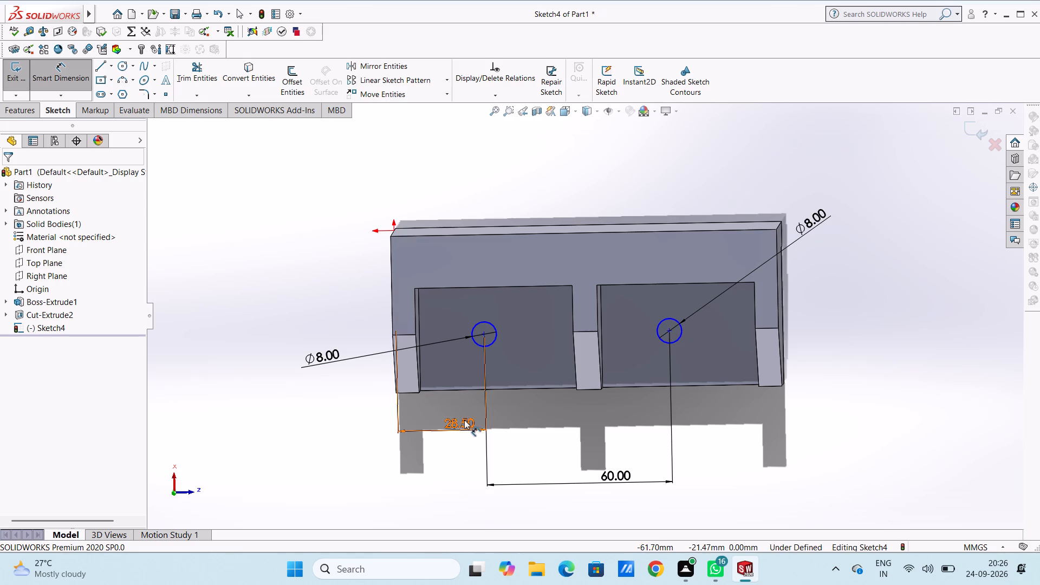
double_click(463, 422)
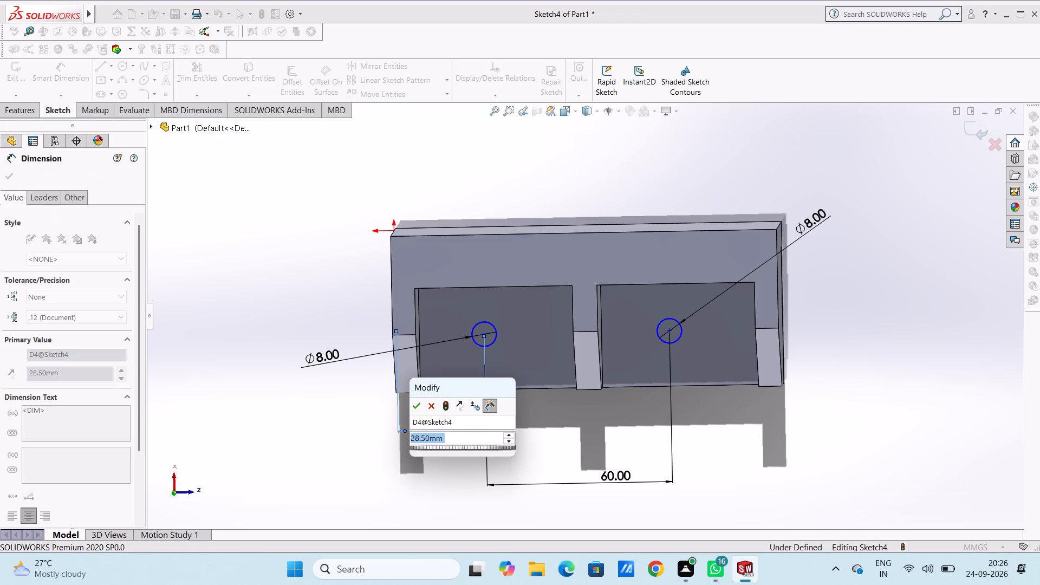
type("32.5")
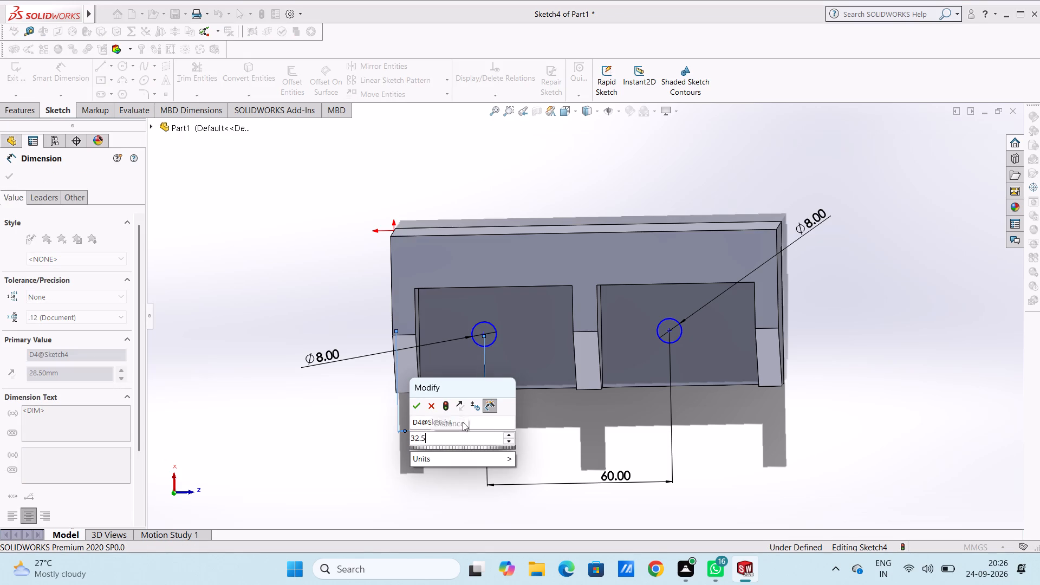
key("Return")
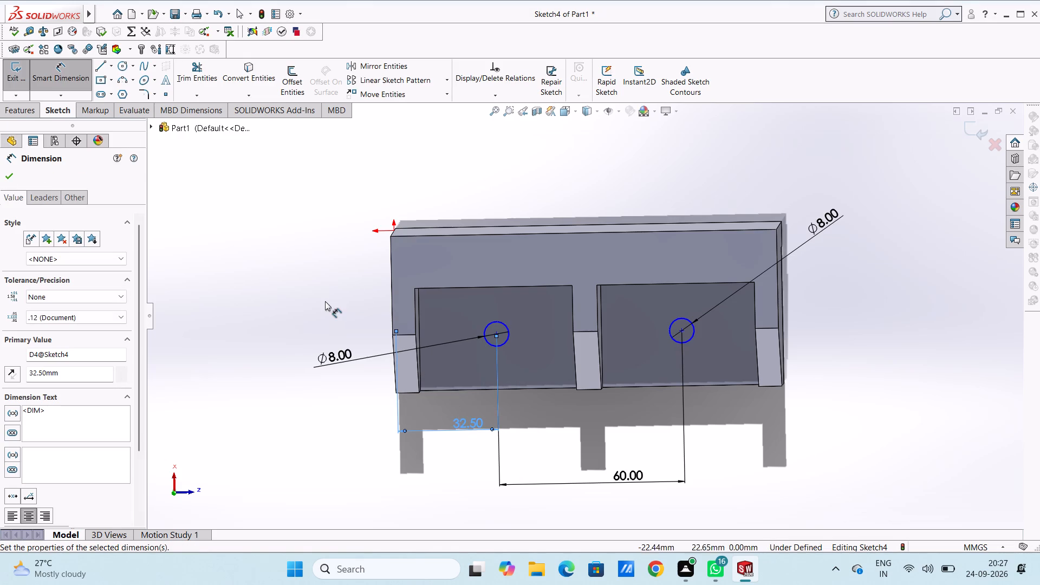
left_click(325, 301)
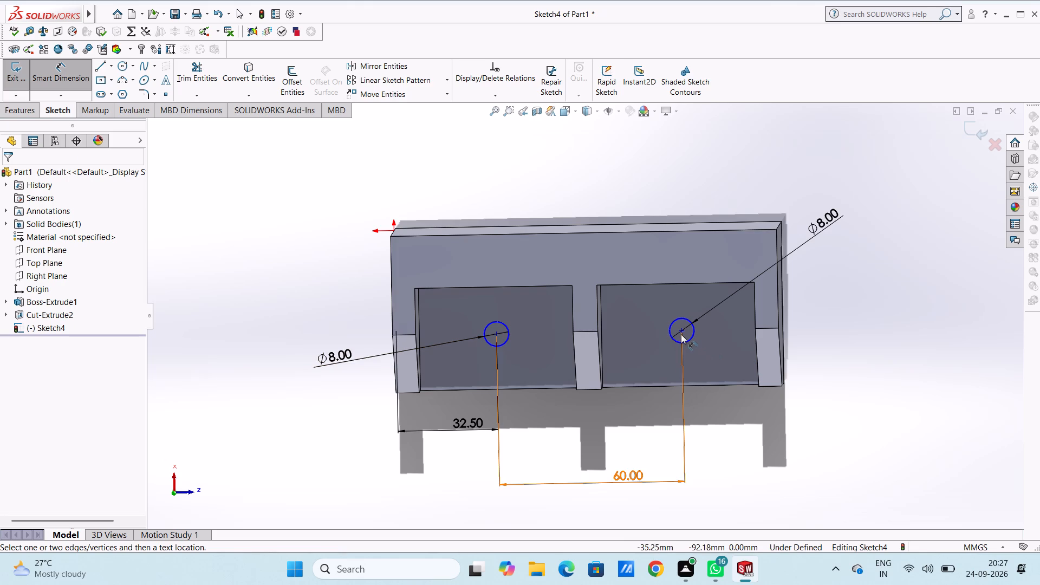
Dimension the centre of the circle farther from the origin from the body's opposite end edge.
left_click(681, 331)
left_click(779, 303)
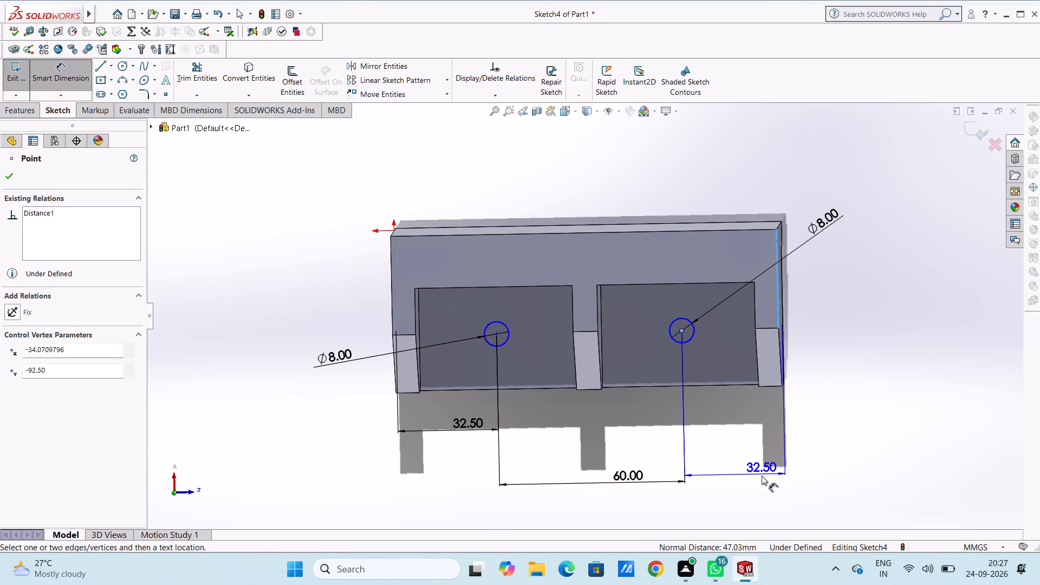
left_click(762, 476)
left_click(716, 458)
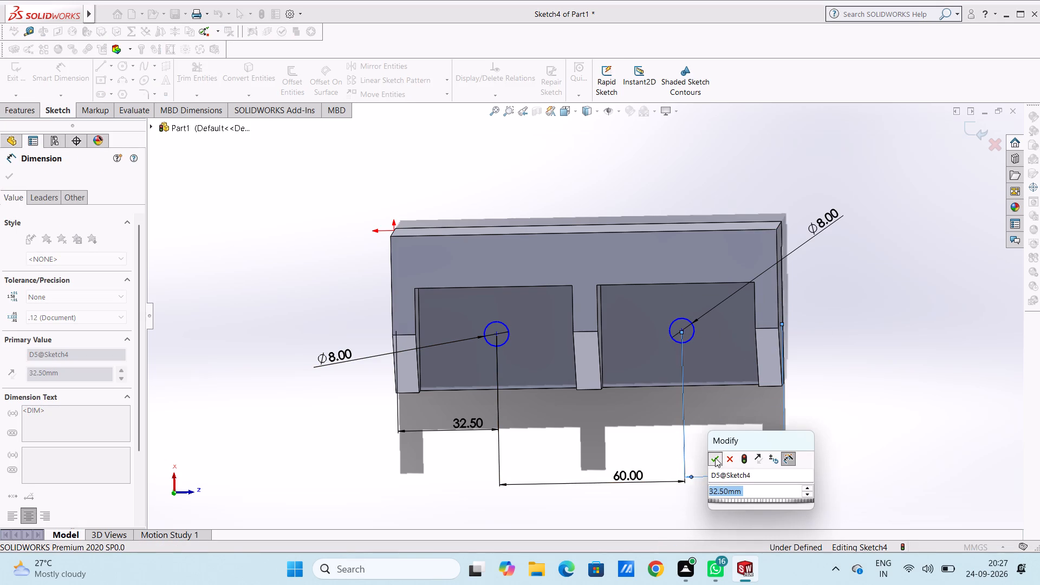
left_click(711, 431)
Dimension the centre of the circle nearer the origin 16 mm from its pocket's long back edge.
middle_click_drag(724, 432, 727, 424)
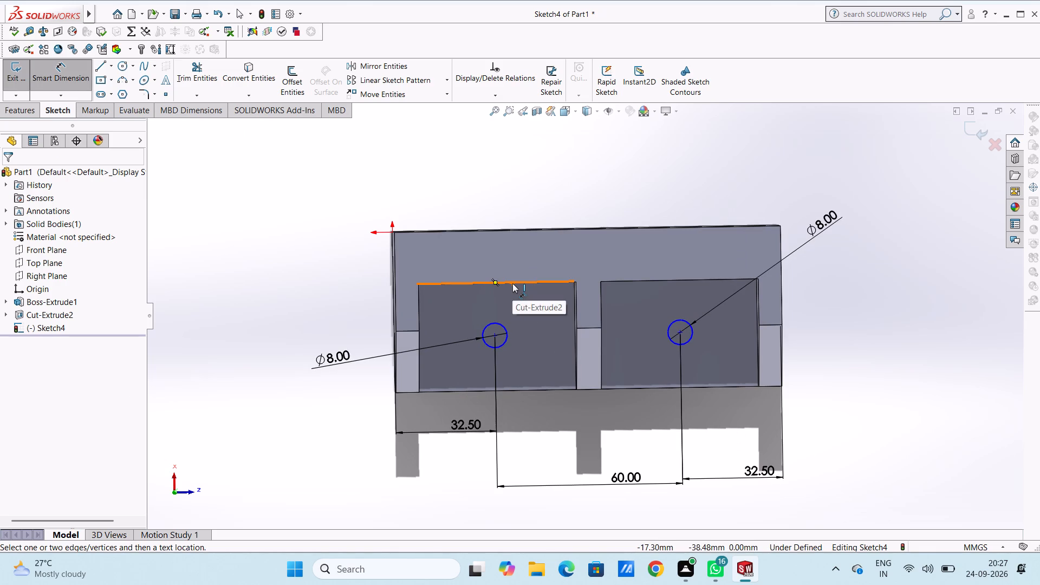
left_click(512, 283)
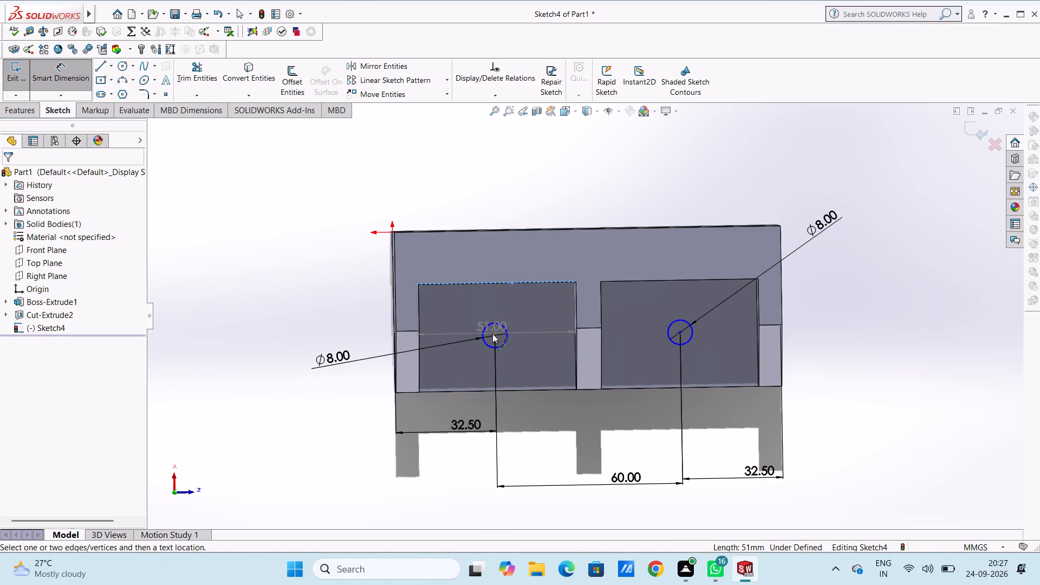
left_click(494, 335)
left_click(290, 309)
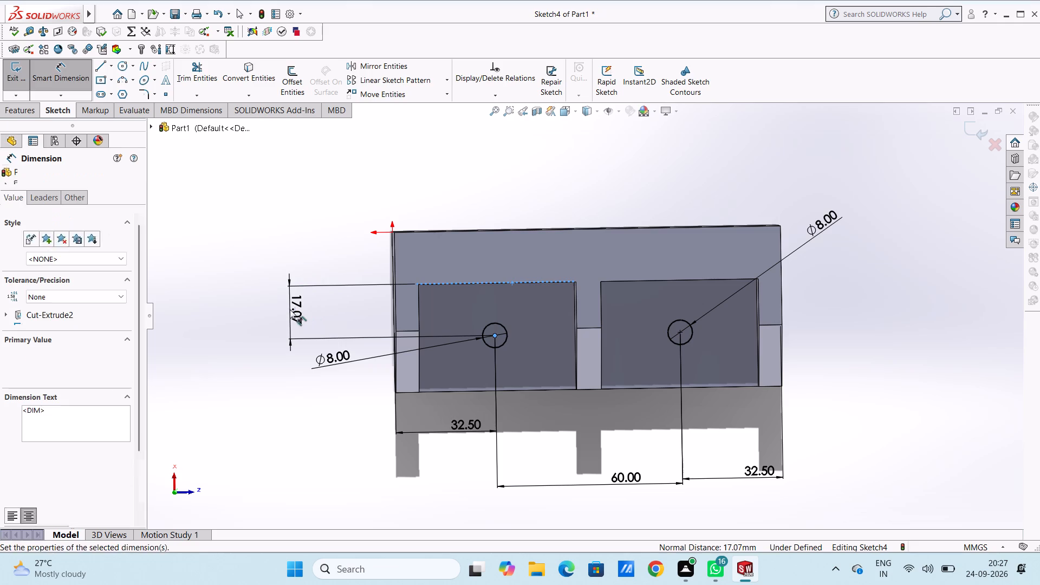
type("16")
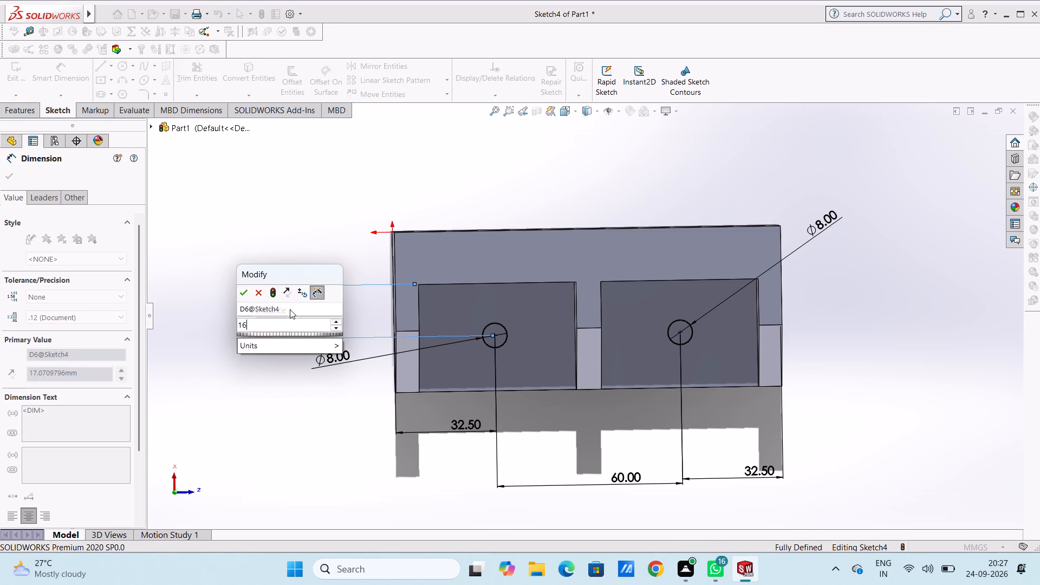
key("Return")
left_click(279, 228)
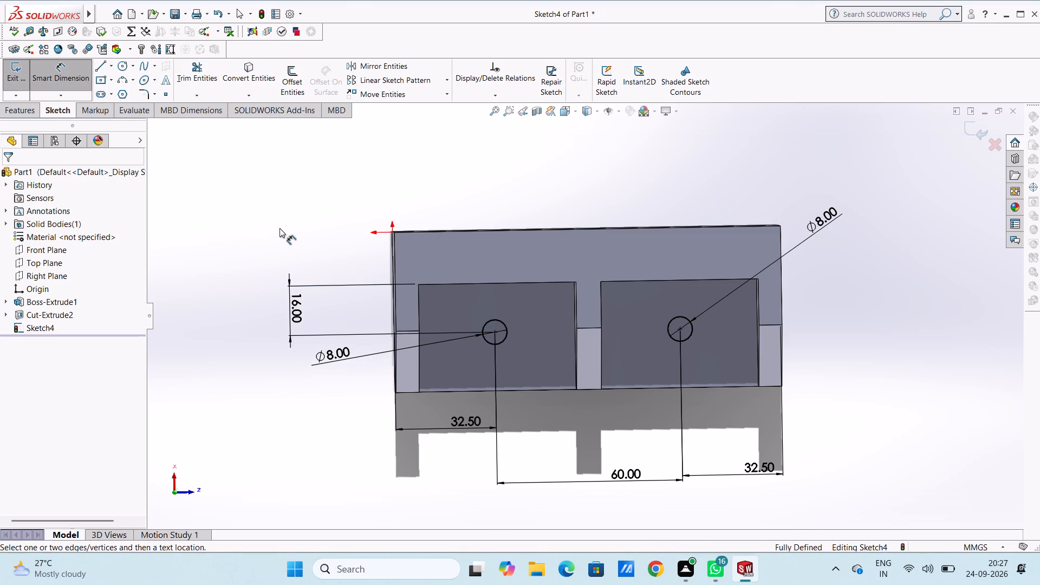
Cut both 8 mm circles into the pocket floors with a blind Extruded Cut 34 mm deep.
middle_click(883, 288)
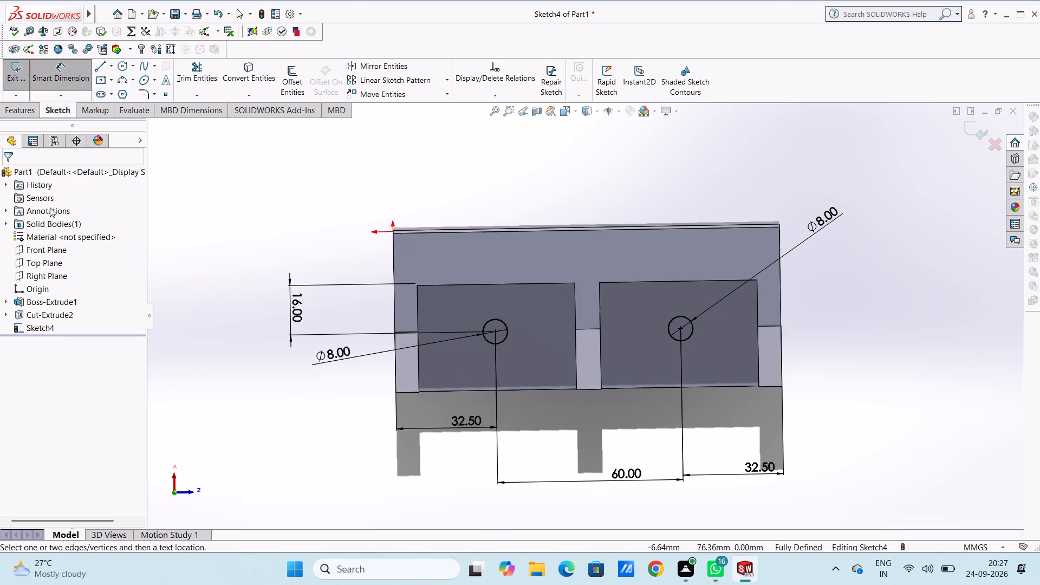
left_click(26, 114)
left_click(184, 73)
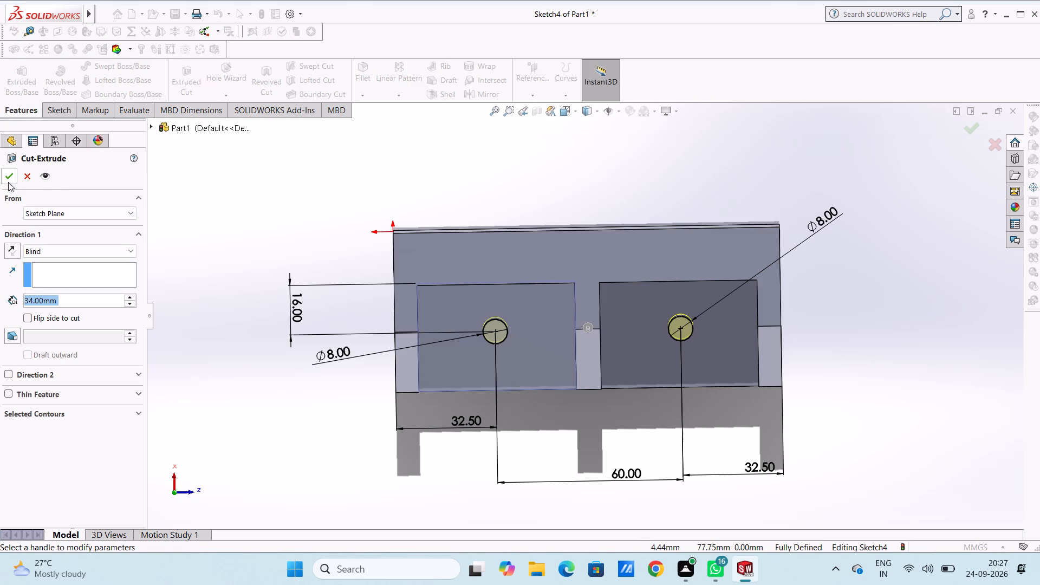
left_click(9, 175)
left_click(233, 196)
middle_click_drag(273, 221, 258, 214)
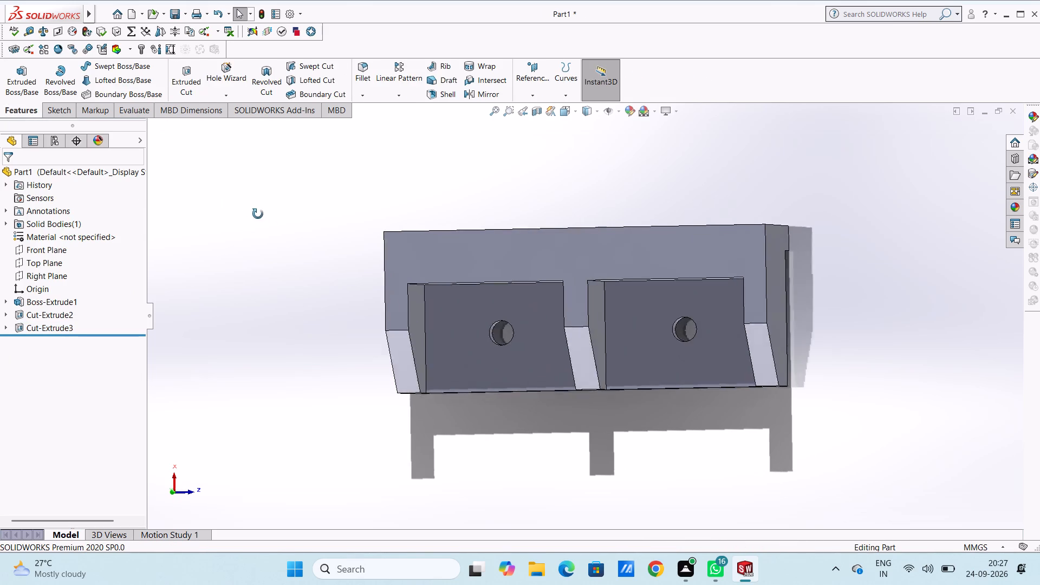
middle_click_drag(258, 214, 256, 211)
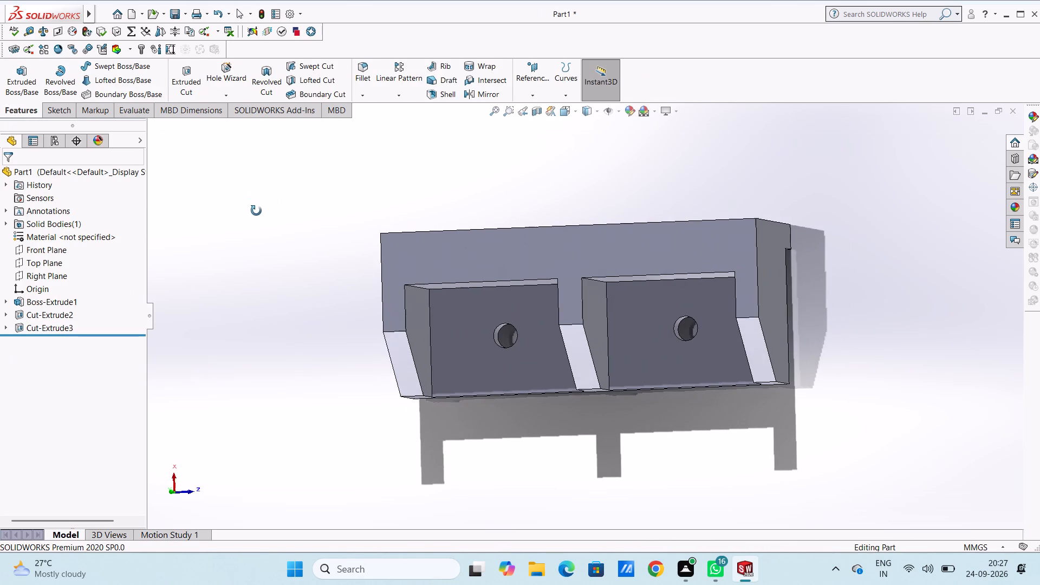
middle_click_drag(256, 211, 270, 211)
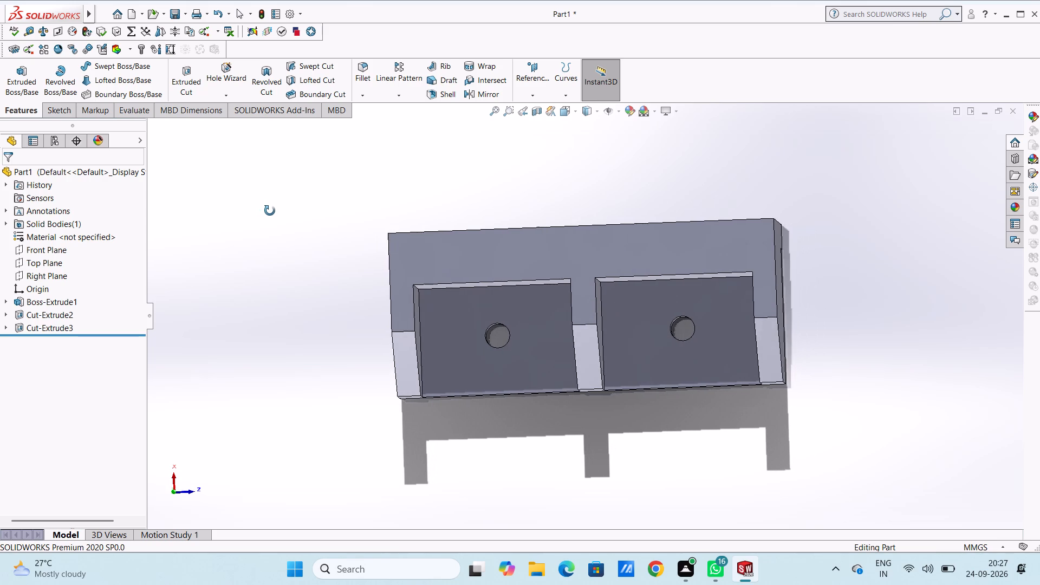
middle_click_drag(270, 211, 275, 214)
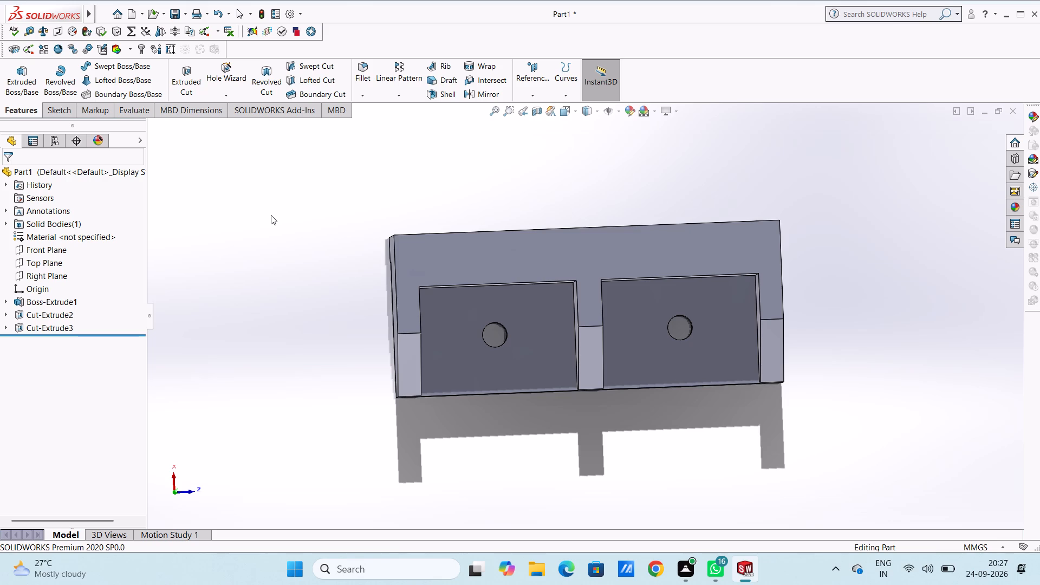
Start a 5 mm radius fillet on the two back corner edges of the pocket farther from the origin.
key("ctrl+5")
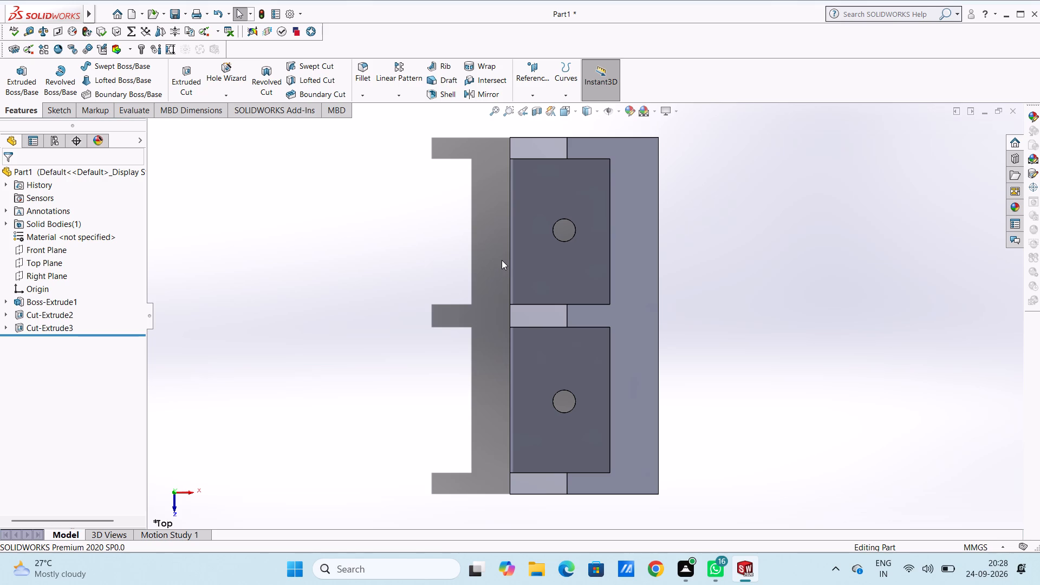
middle_click_drag(507, 264, 535, 313)
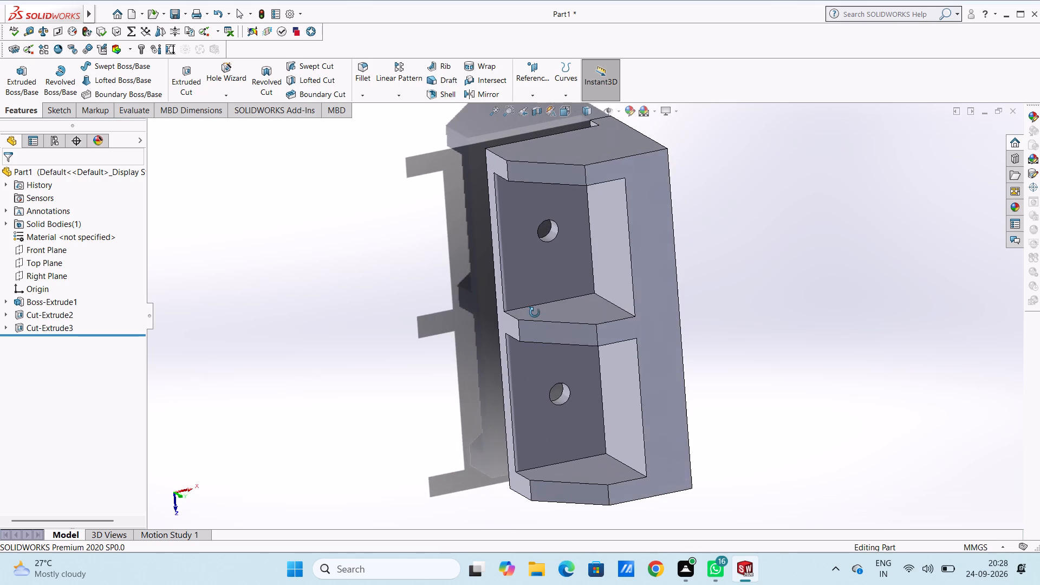
middle_click_drag(535, 313, 531, 314)
left_click(360, 70)
scroll(656, 460, "down", 1)
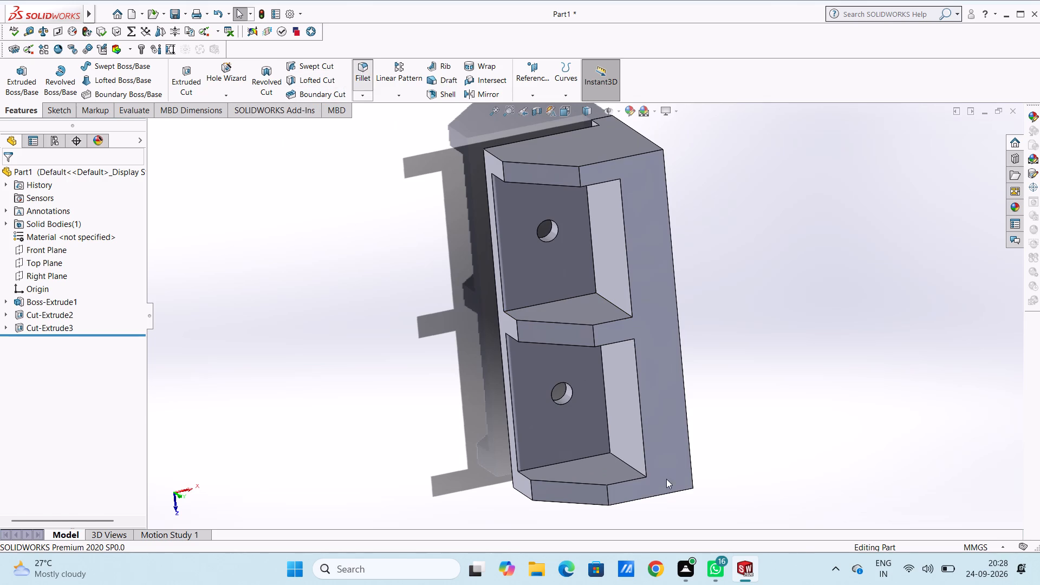
scroll(666, 479, "down", 4)
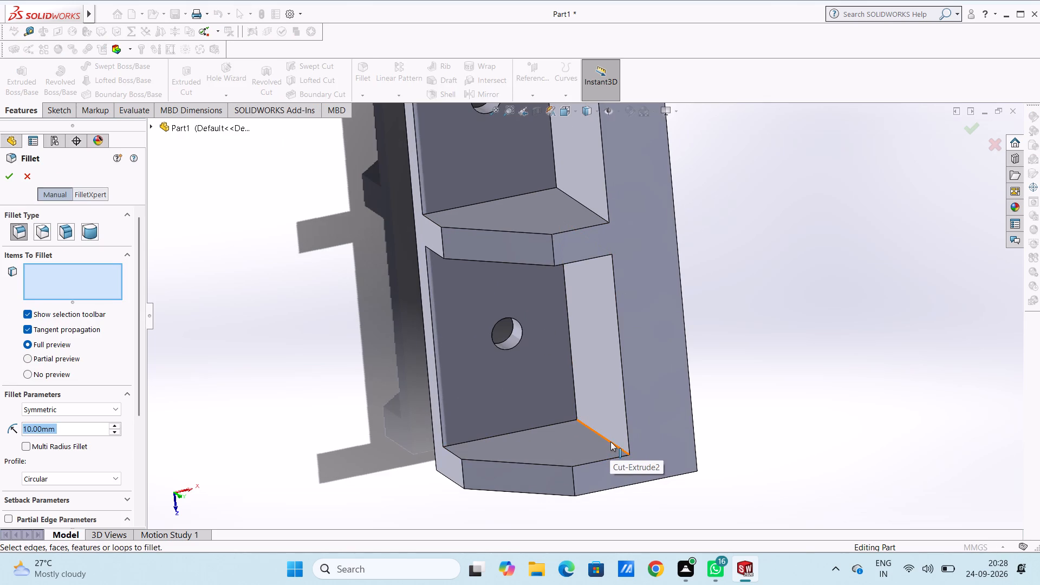
left_click(610, 441)
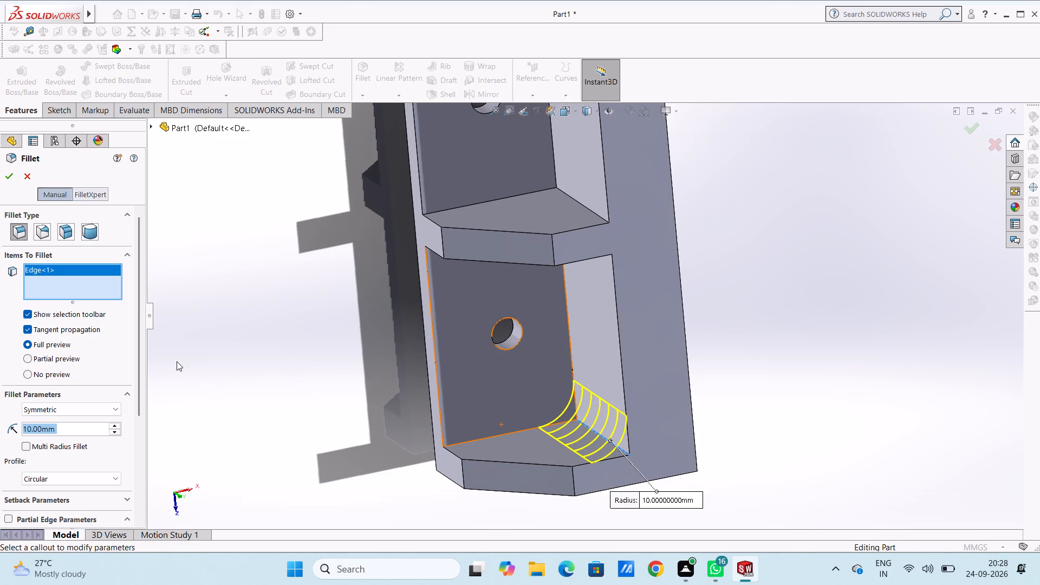
key("5")
key("Return")
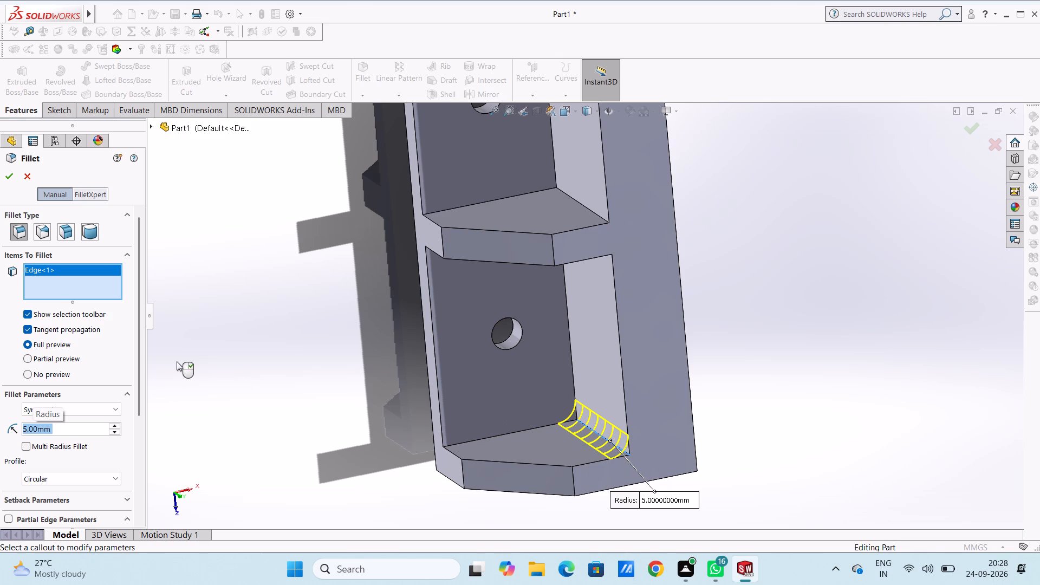
middle_click_drag(179, 357, 172, 253)
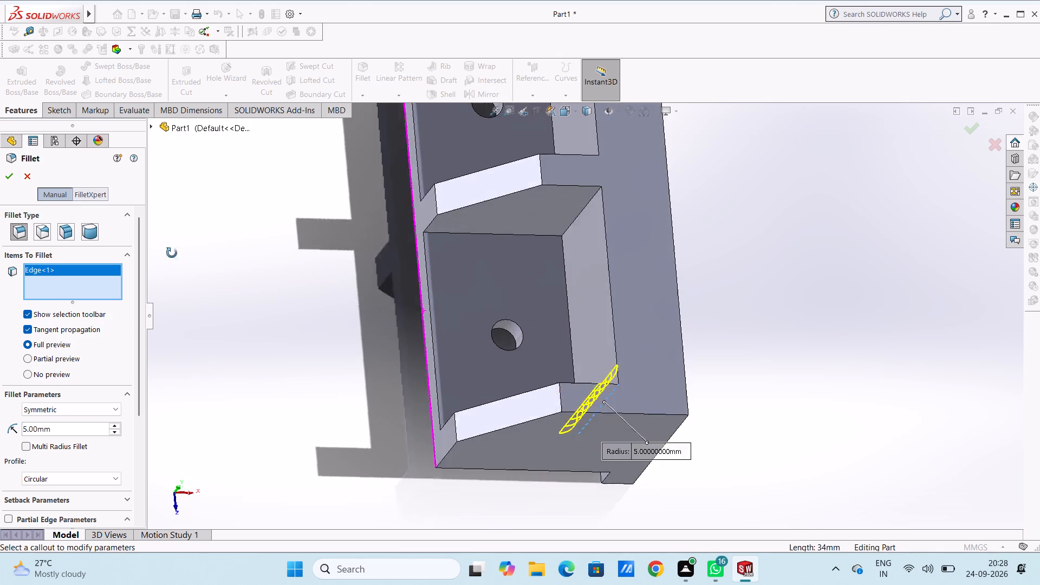
middle_click_drag(172, 253, 169, 234)
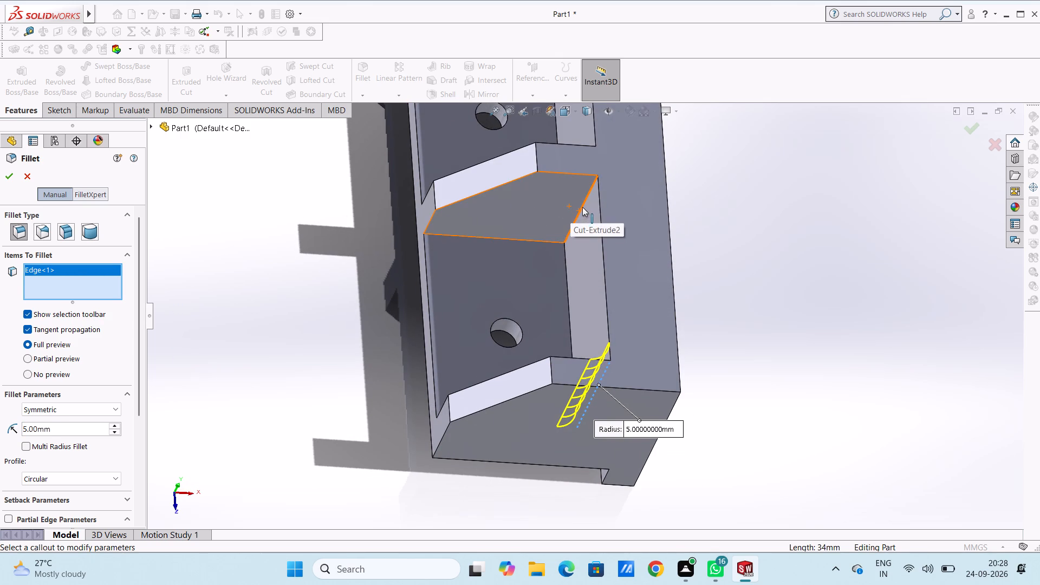
left_click(582, 206)
Add the two back corner edges of the pocket nearer the origin to the 5 mm fillet and apply it.
scroll(580, 206, "up", 3)
middle_click_drag(570, 201, 582, 313)
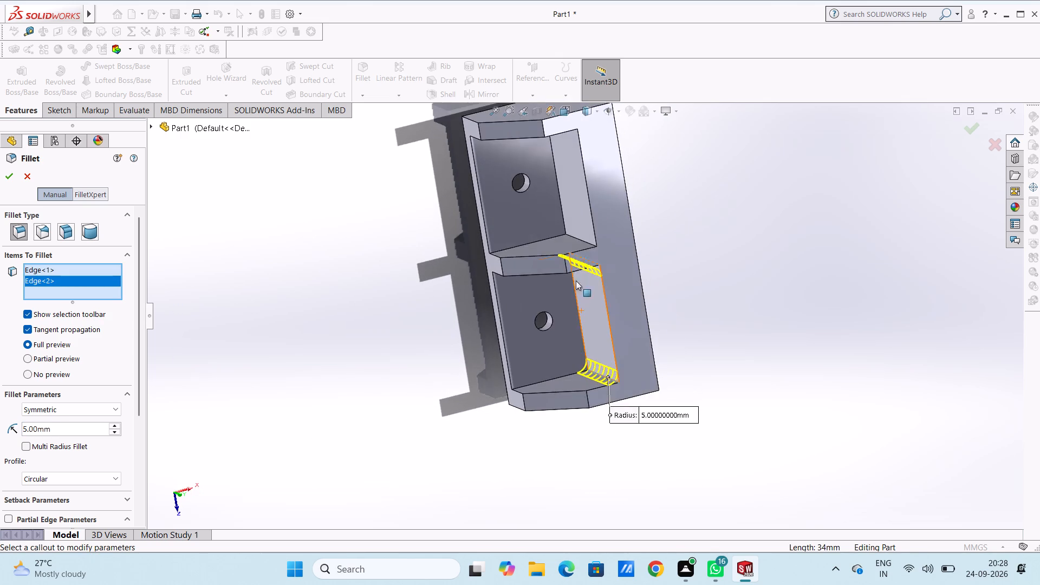
scroll(571, 242, "down", 6)
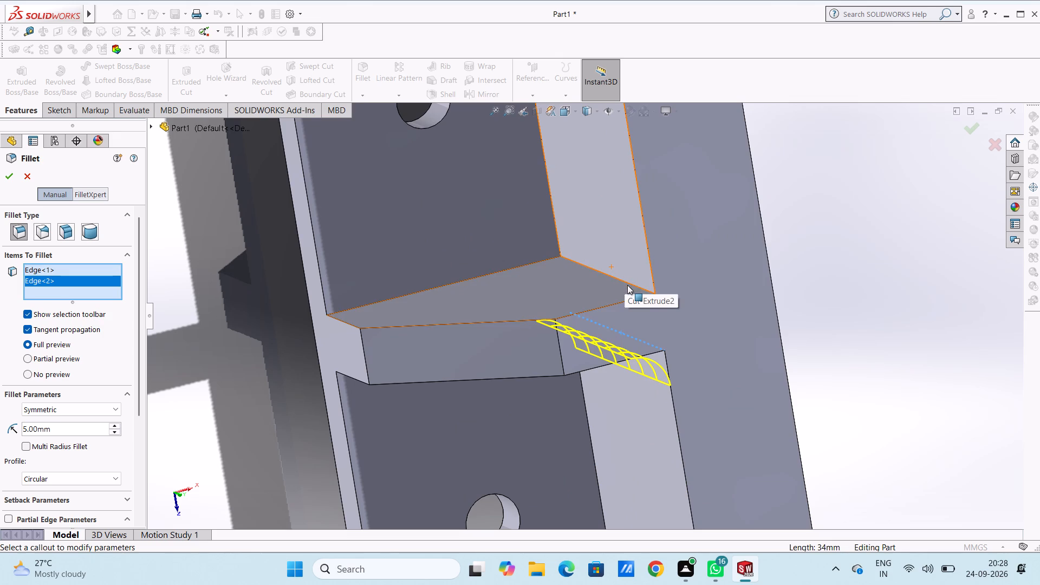
left_click(627, 284)
scroll(625, 281, "up", 7)
middle_click_drag(619, 275, 610, 208)
scroll(562, 207, "down", 2)
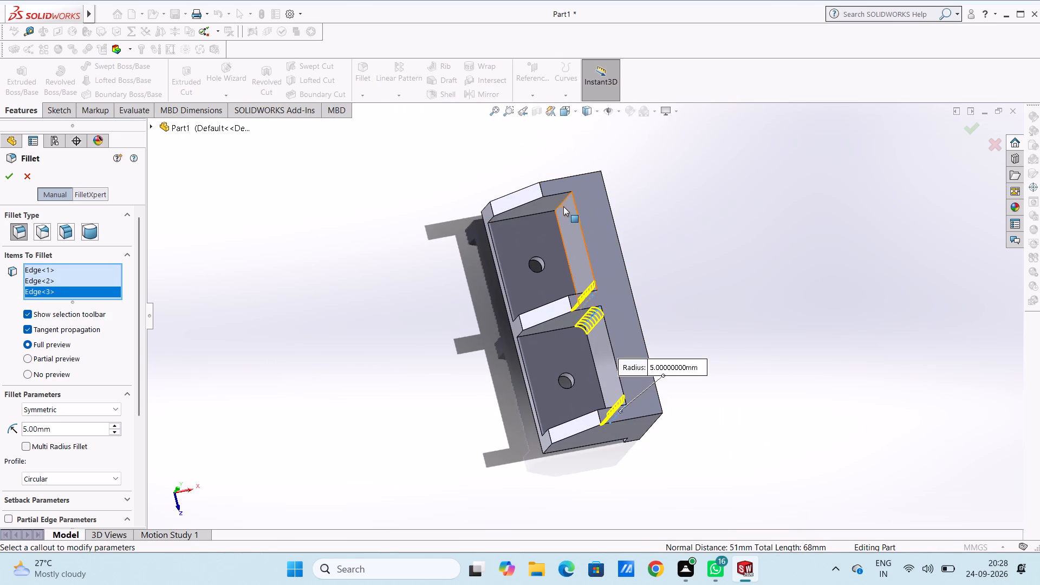
scroll(563, 206, "down", 2)
left_click(580, 213)
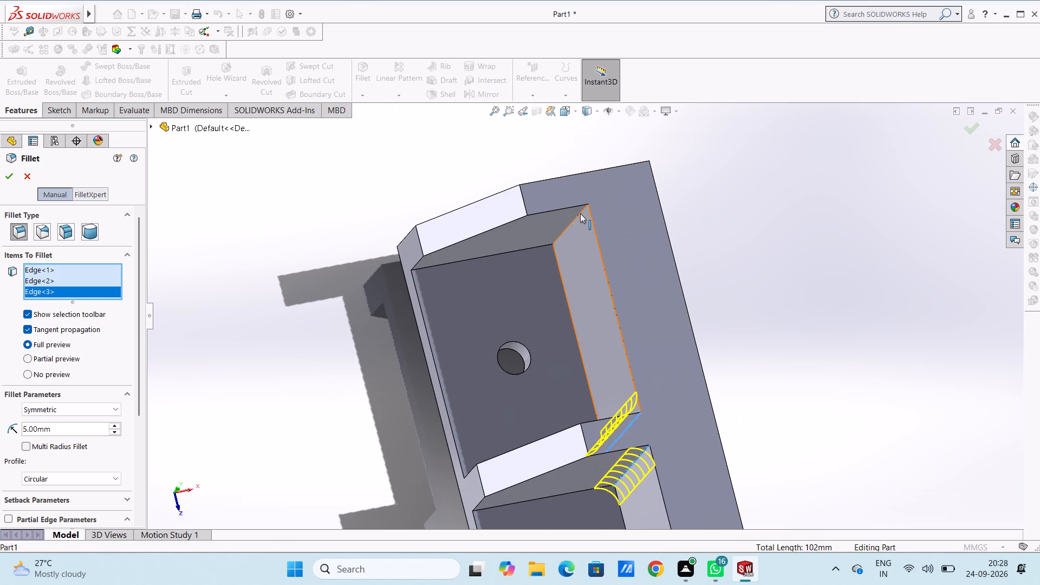
left_click(6, 175)
Examine the filleted pockets and the body's outline from the top, back, front and left views.
scroll(264, 314, "up", 5)
middle_click_drag(322, 326, 349, 328)
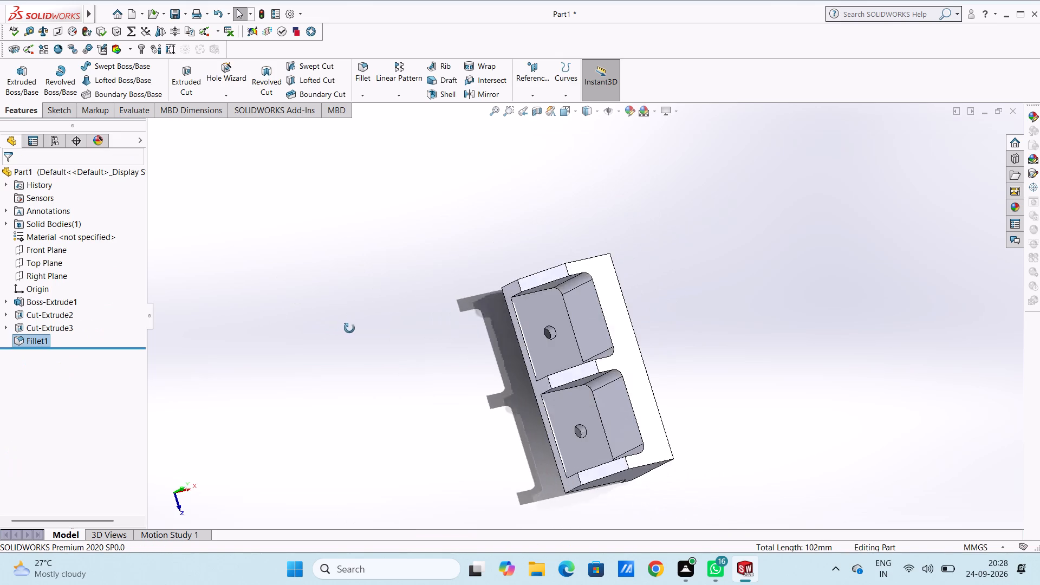
middle_click_drag(349, 328, 320, 357)
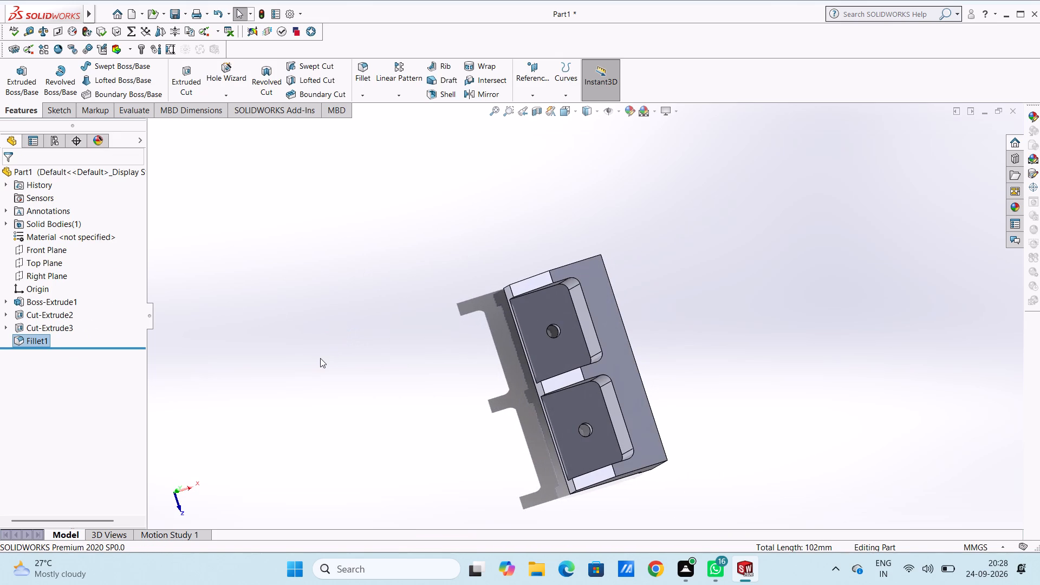
key("ctrl+5")
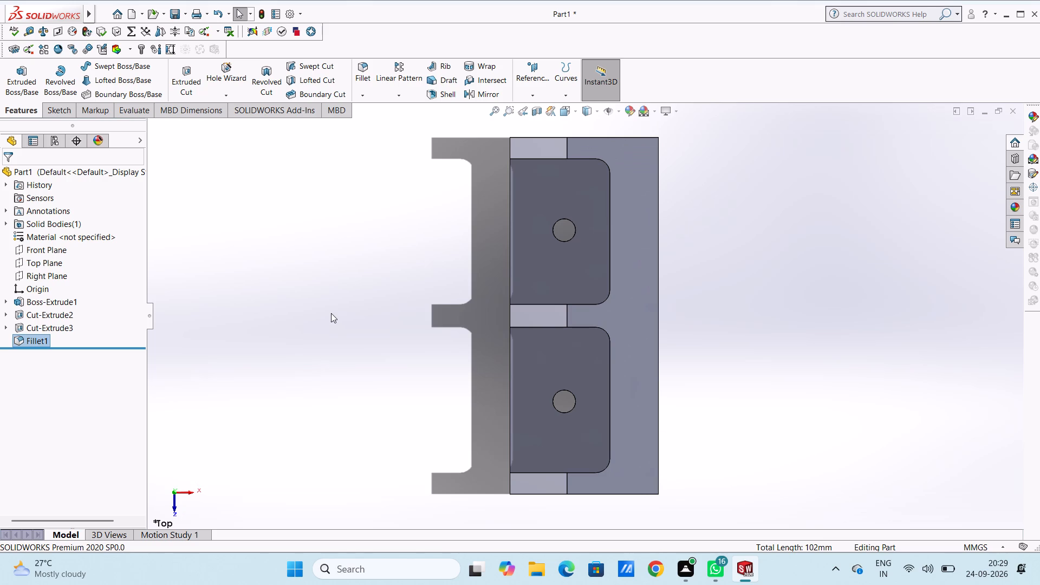
key("ctrl+2")
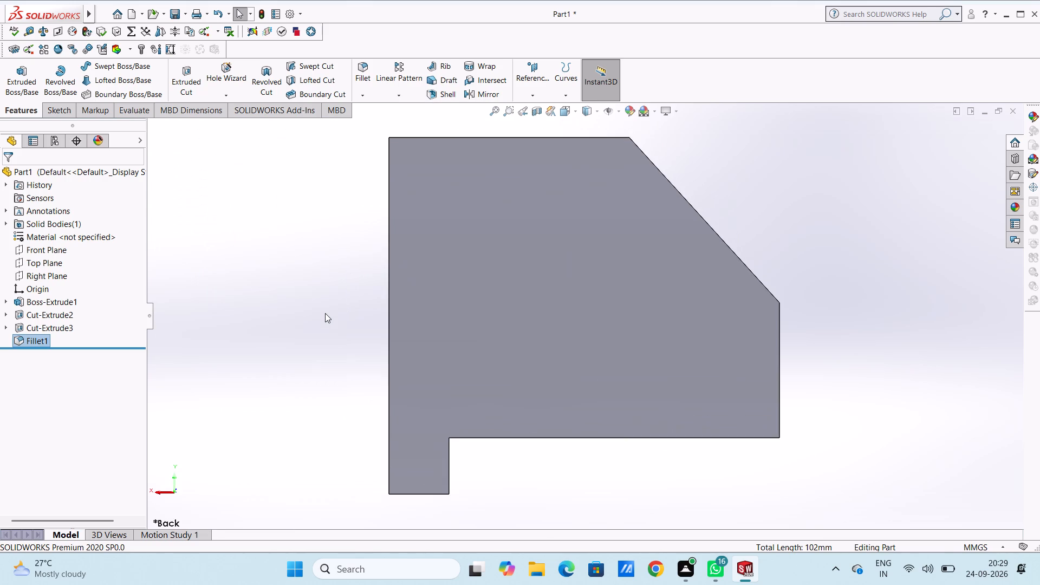
key("ctrl+1")
key("ctrl+3")
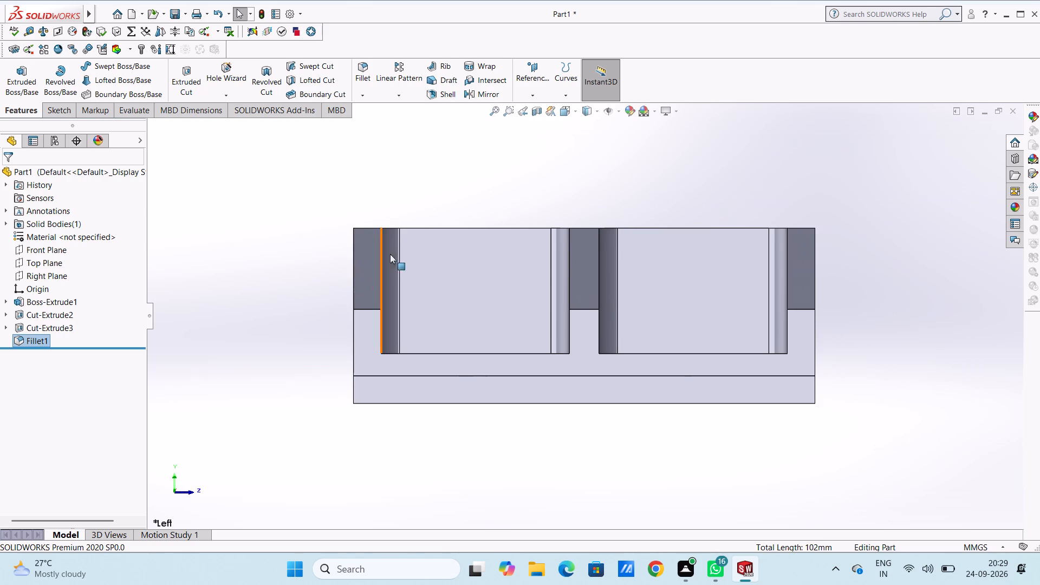
middle_click_drag(494, 177, 495, 212)
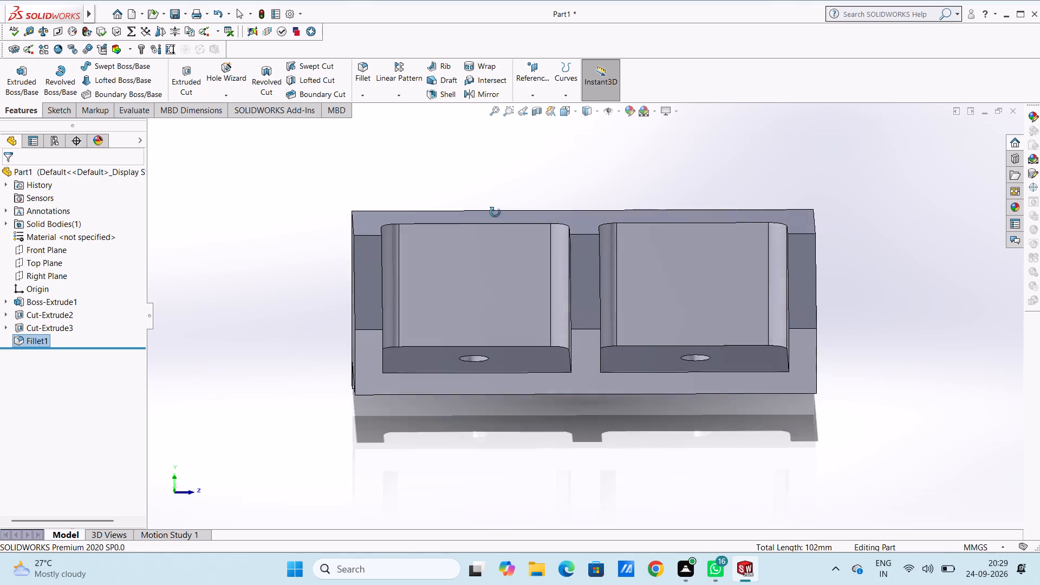
middle_click_drag(495, 212, 496, 433)
scroll(495, 246, "down", 1)
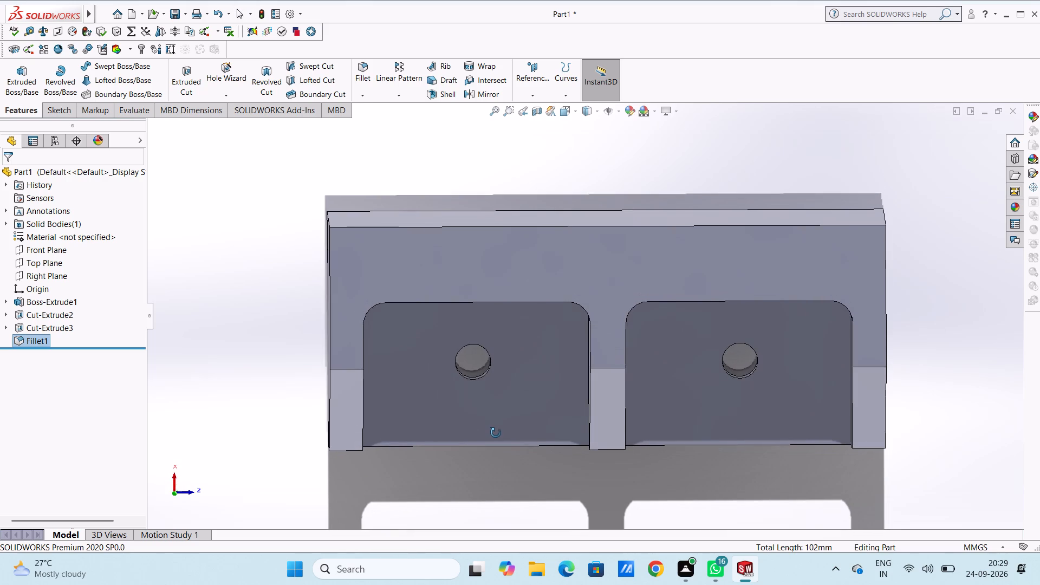
middle_click_drag(496, 433, 495, 420)
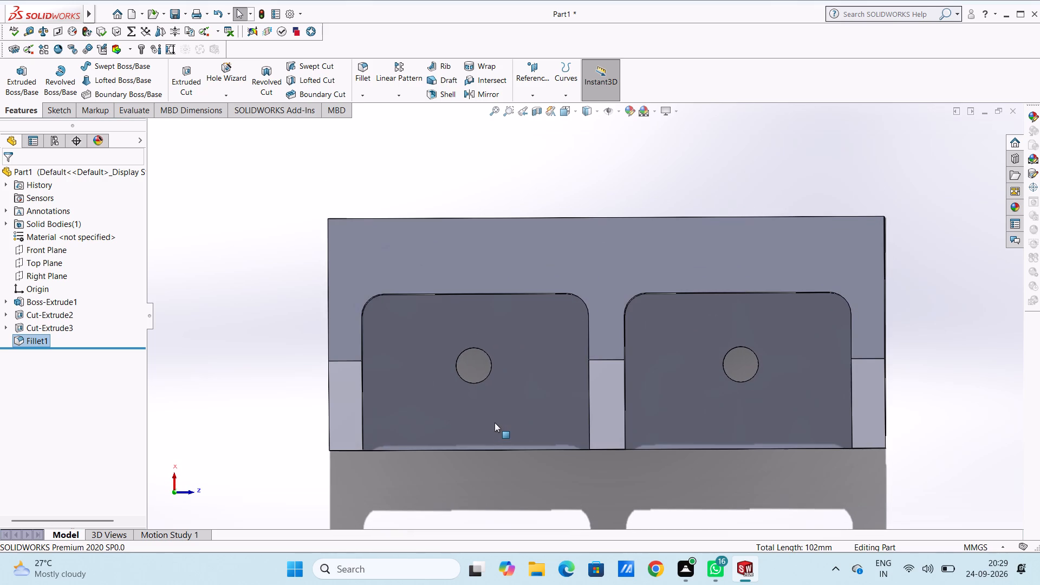
Sketch on the body's top face, beyond its long back edge, a 40 mm line from mid-length and an 80 mm line back over it.
left_click(596, 246)
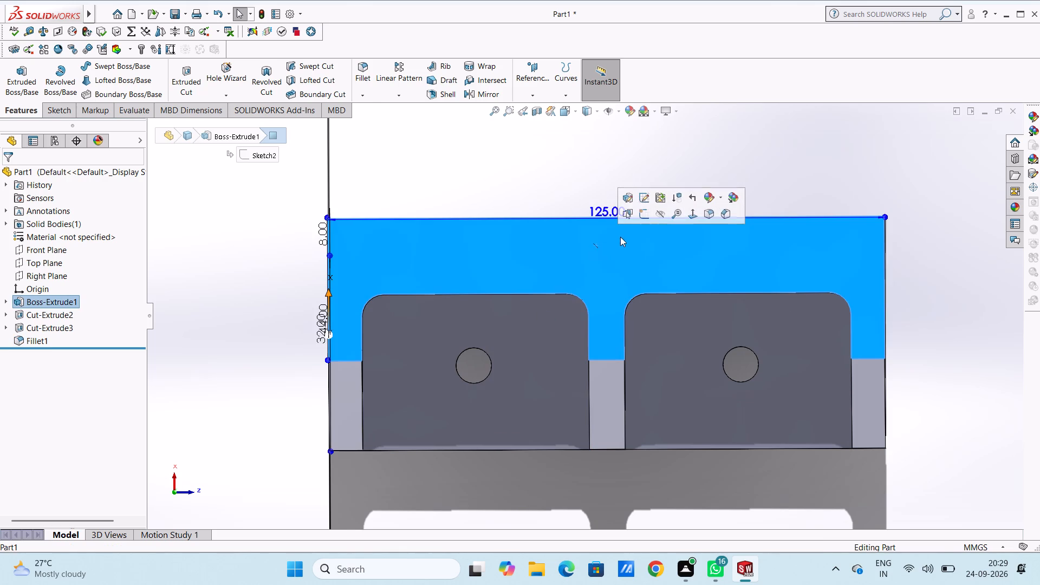
left_click(643, 211)
left_click(586, 185)
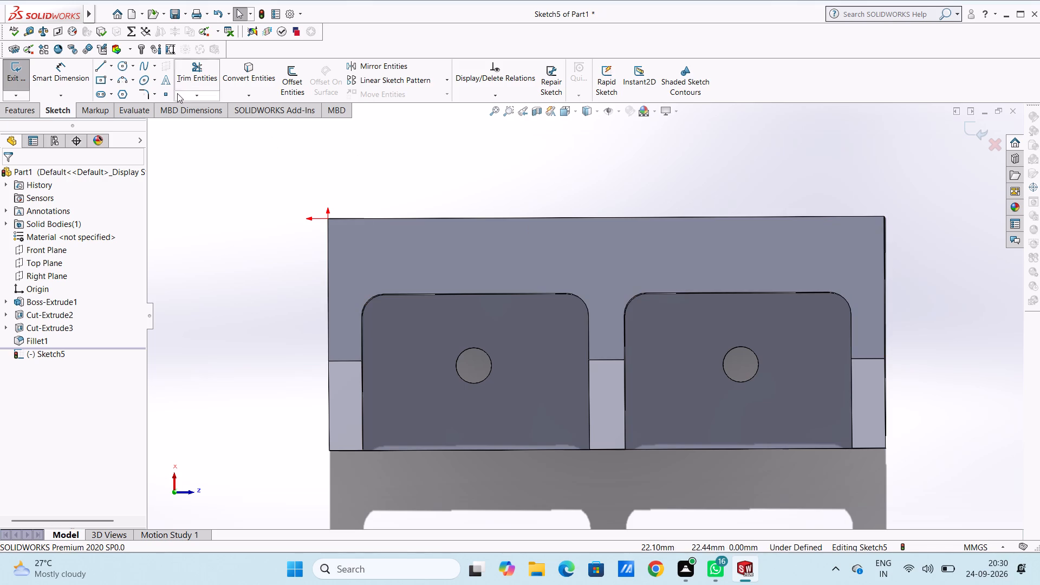
left_click(102, 65)
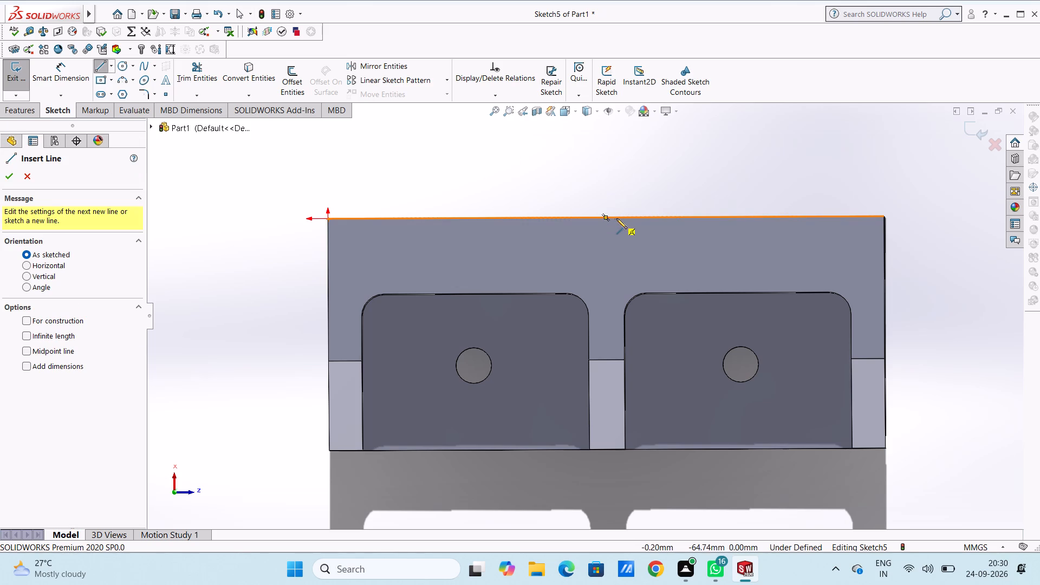
left_click(603, 138)
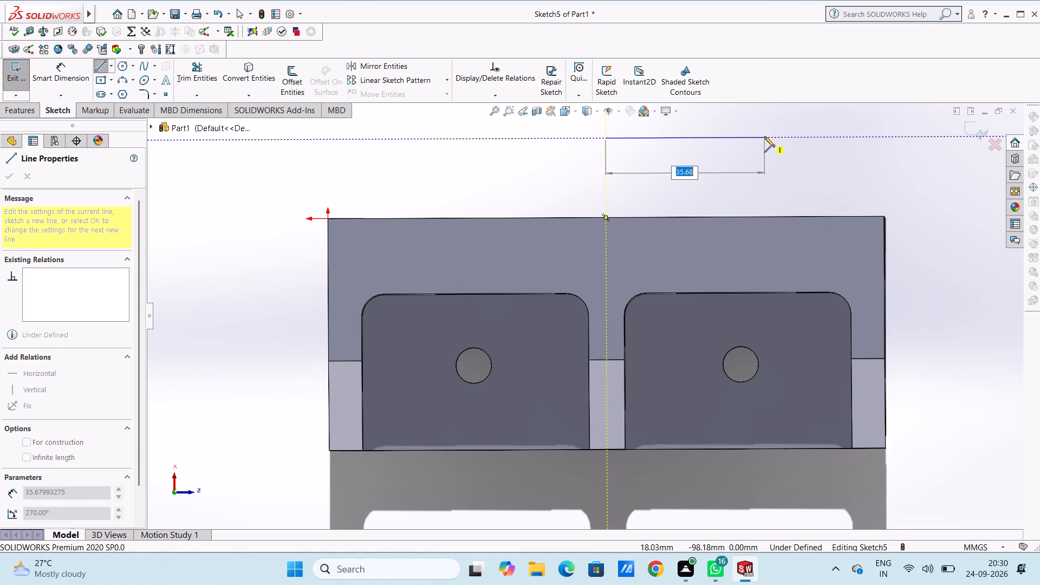
type("40")
key("Return")
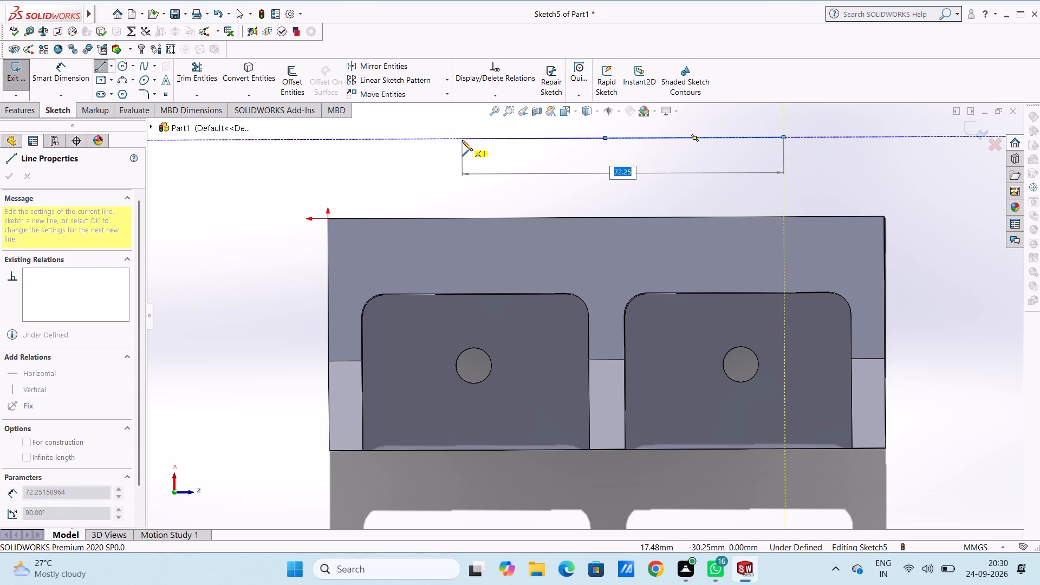
type("80")
key("Return")
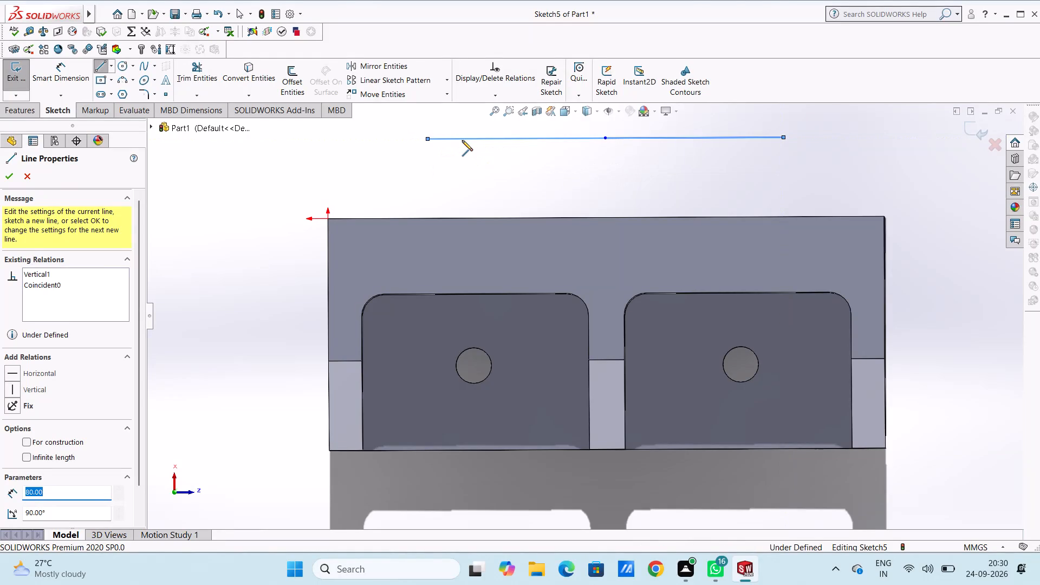
key("Escape")
key("Escape")
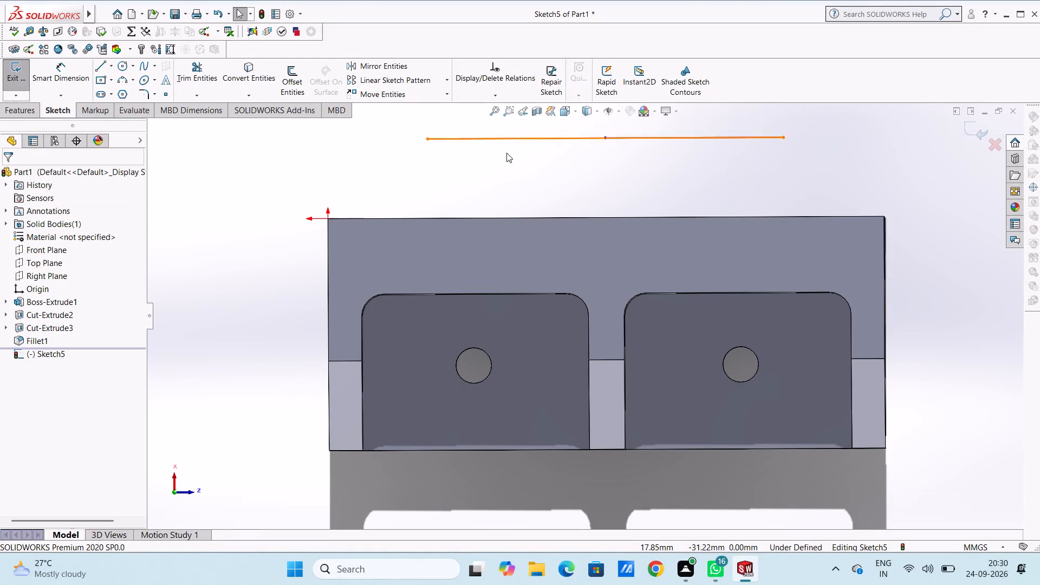
Delete the 40 mm helper line, keeping the 80 mm line centred on the body's length.
left_click(736, 139)
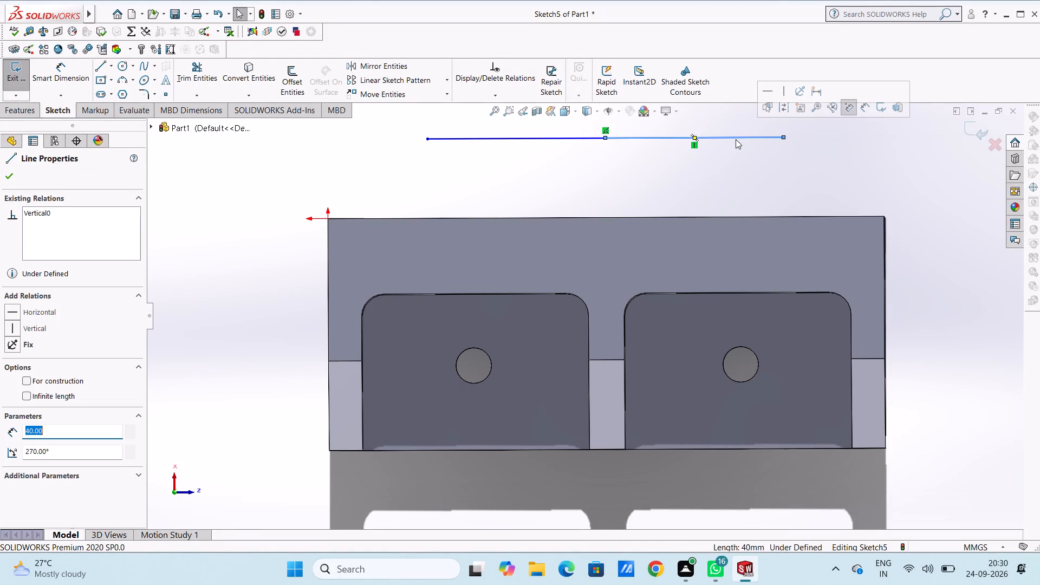
key("Delete")
Dimension the sketched line's length at 80 mm between its two endpoints.
scroll(696, 168, "up", 3)
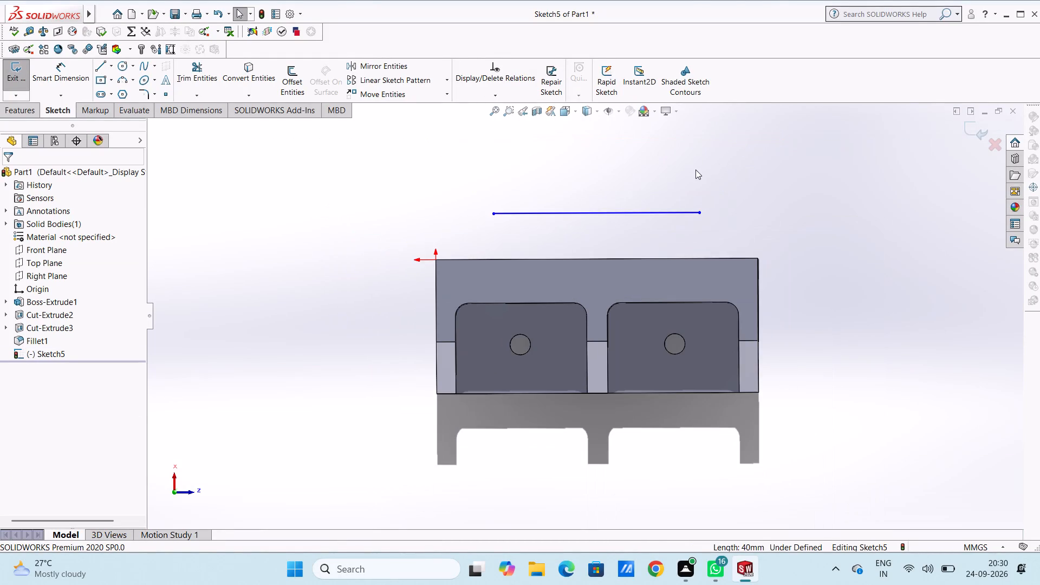
scroll(608, 289, "down", 1)
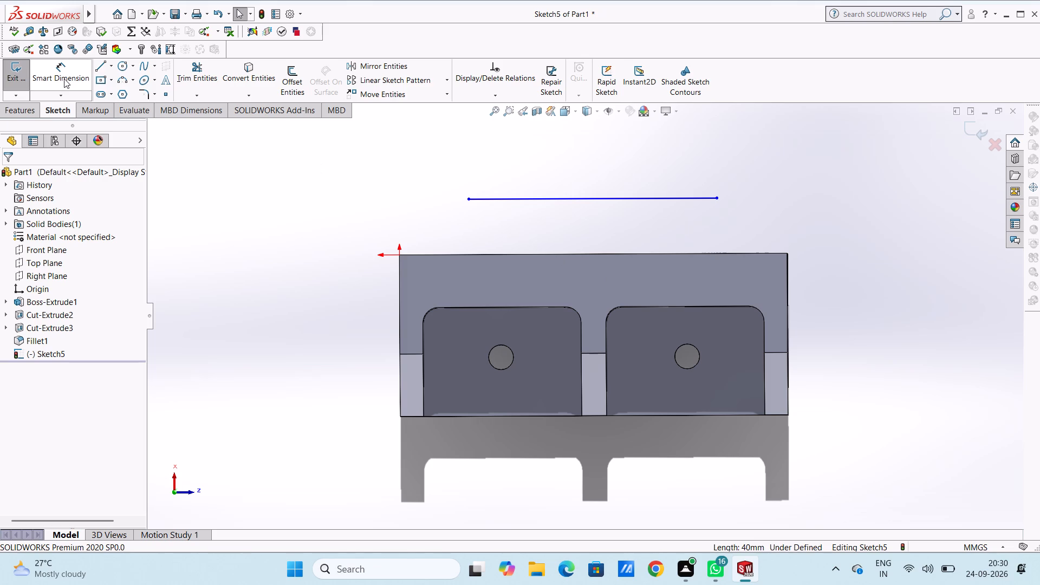
left_click(64, 79)
left_click(467, 197)
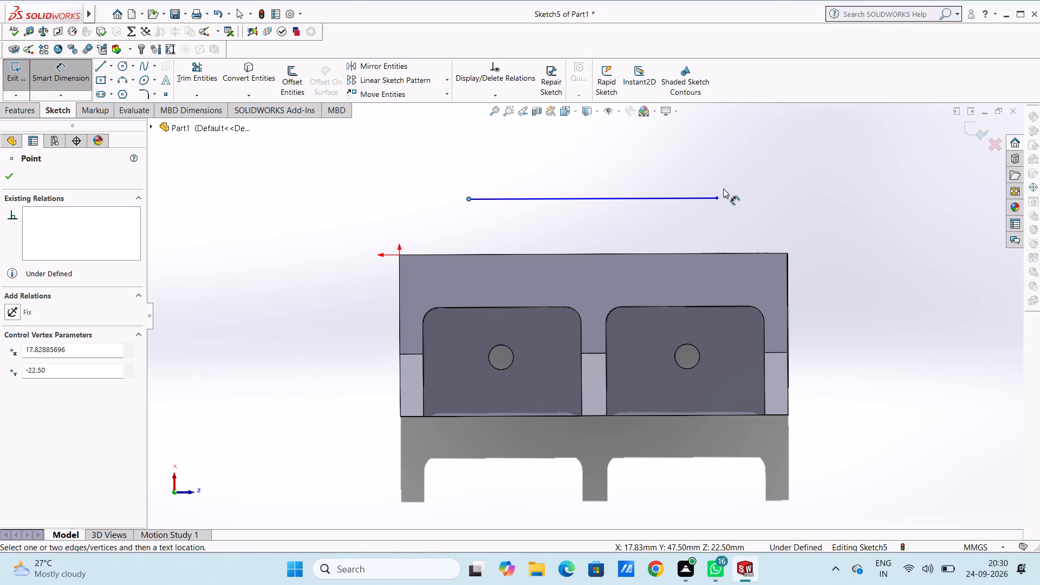
left_click(719, 201)
left_click(658, 133)
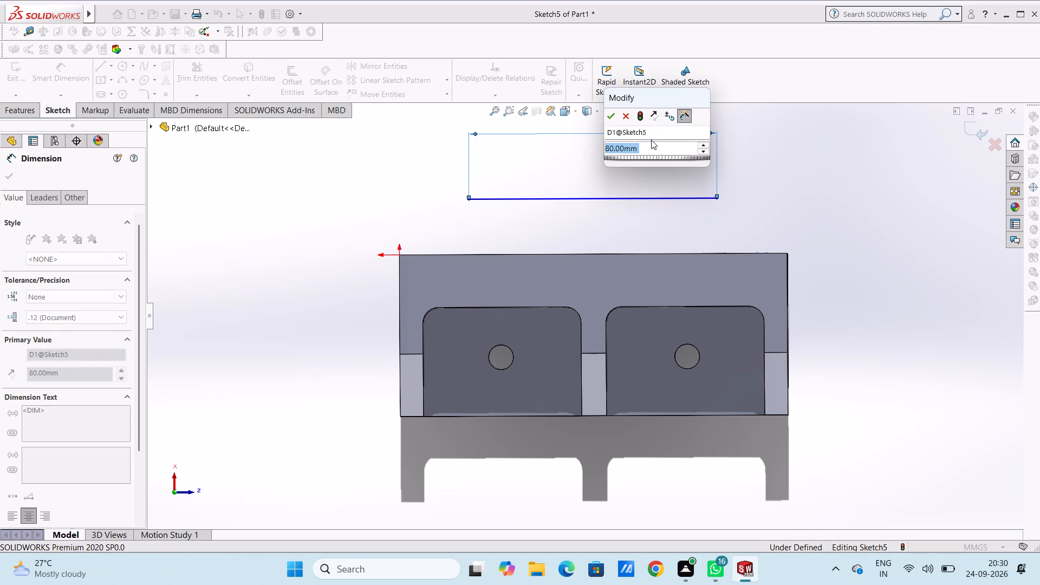
left_click(609, 117)
left_click(440, 161)
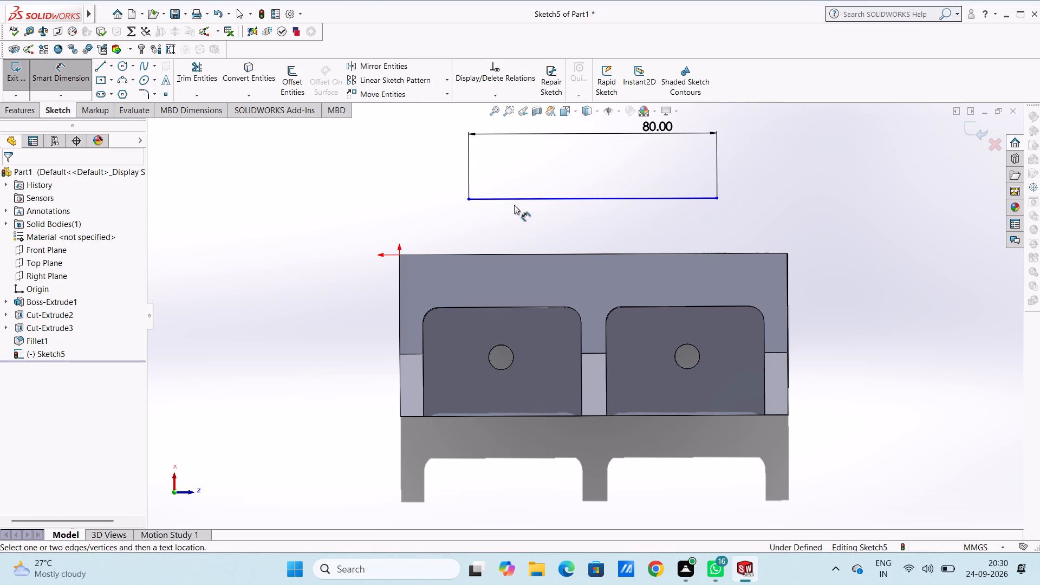
Dimension the 80 mm line 17.8 mm from the top face's long back edge.
left_click(534, 200)
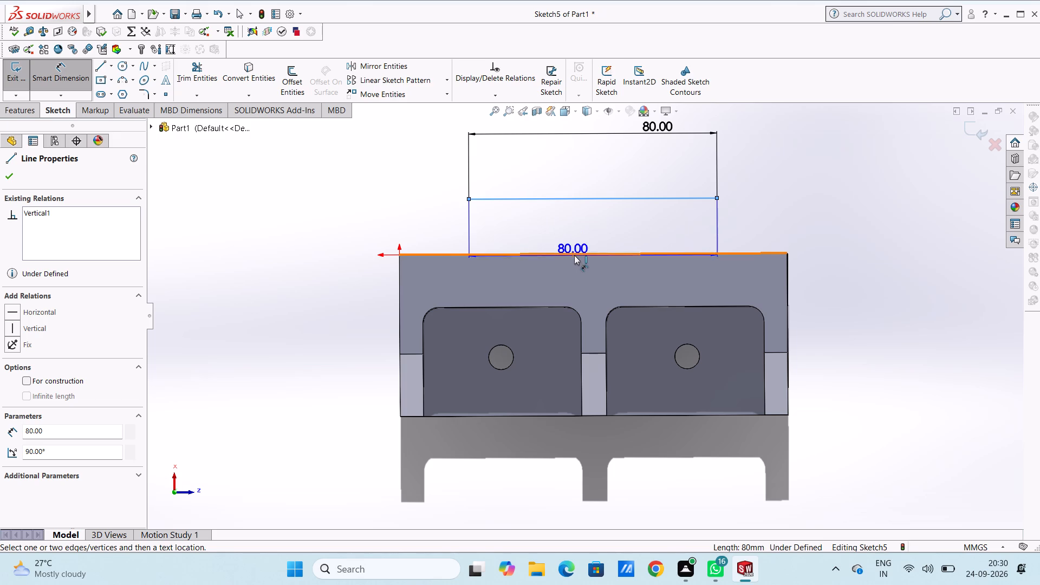
left_click(574, 255)
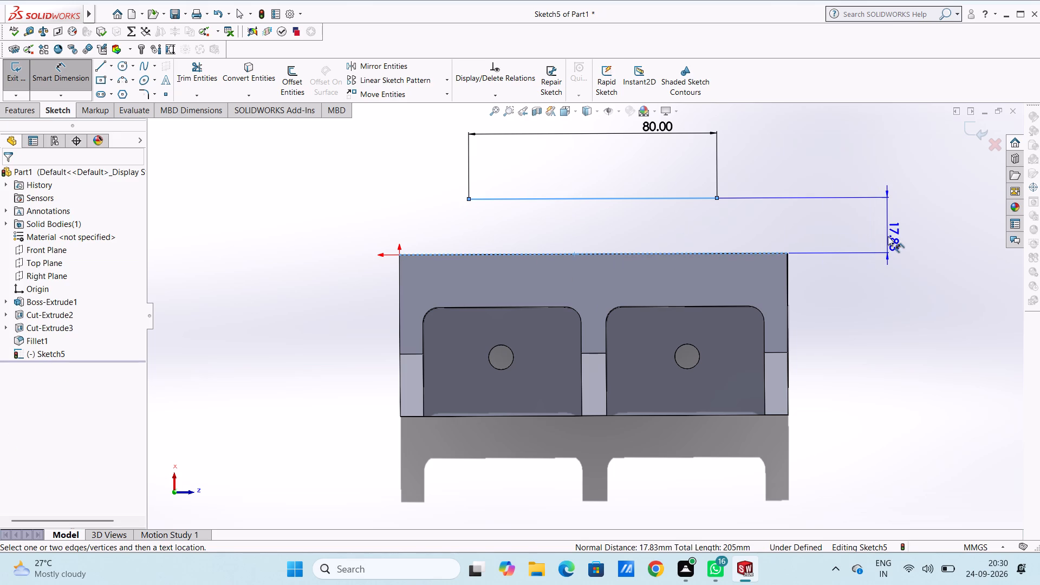
left_click(888, 236)
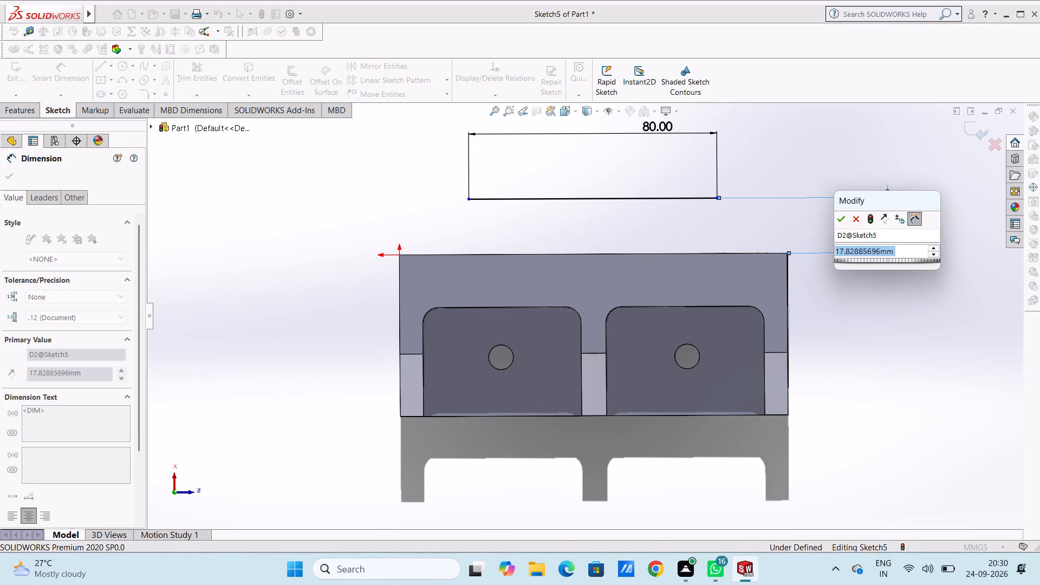
type("17.8")
key("Return")
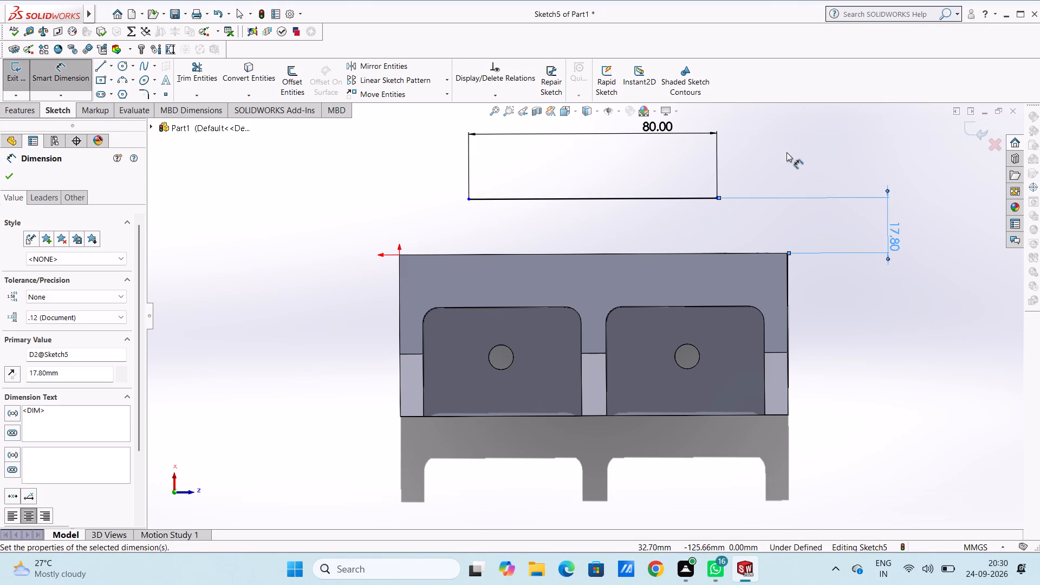
left_click(786, 152)
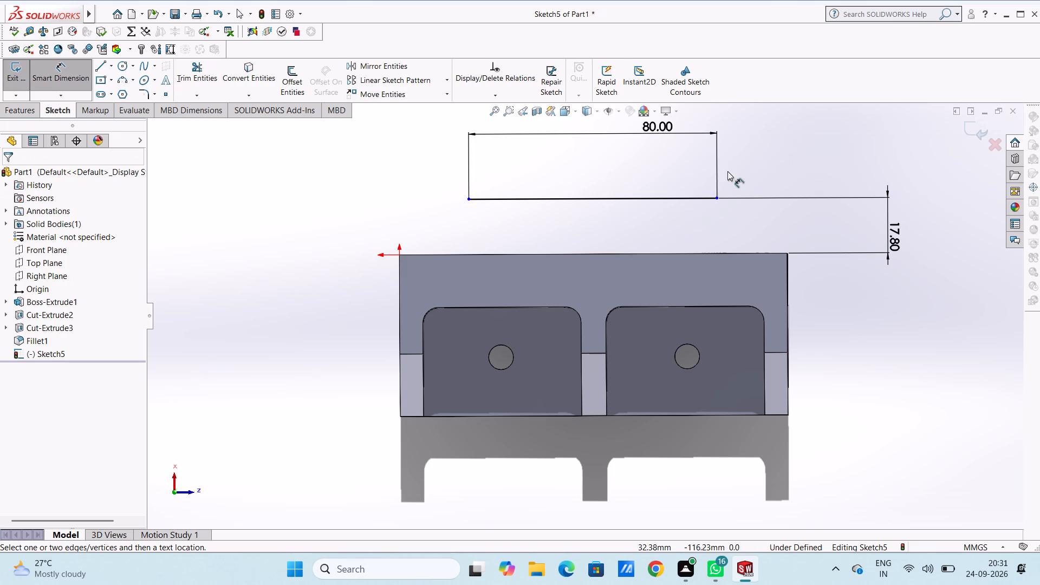
Draw concentric circles of 5 mm and 10 mm radius at the body's mid-length, centred about 13 mm outside the long back edge.
left_click(120, 62)
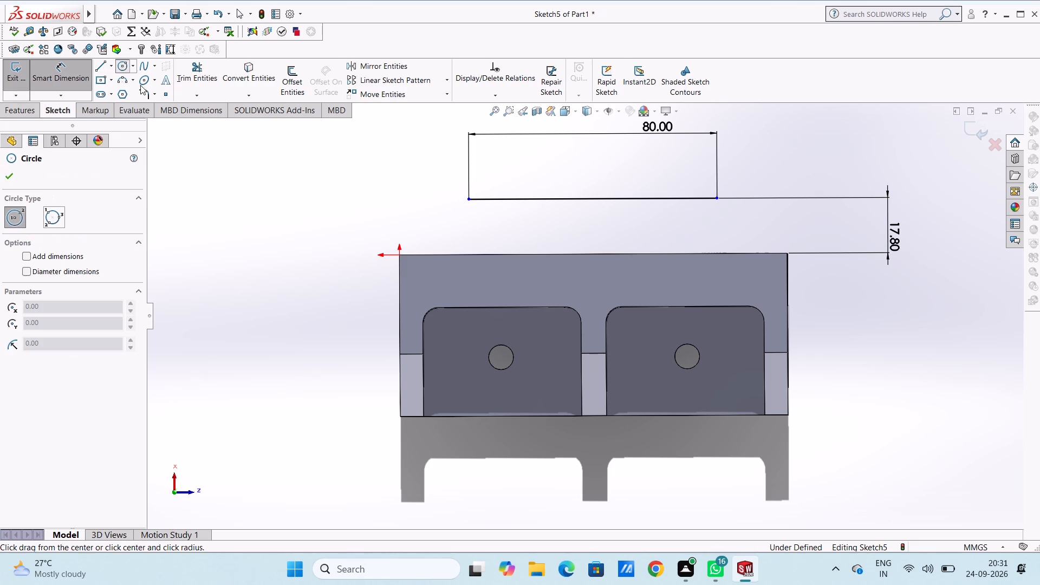
left_click(594, 213)
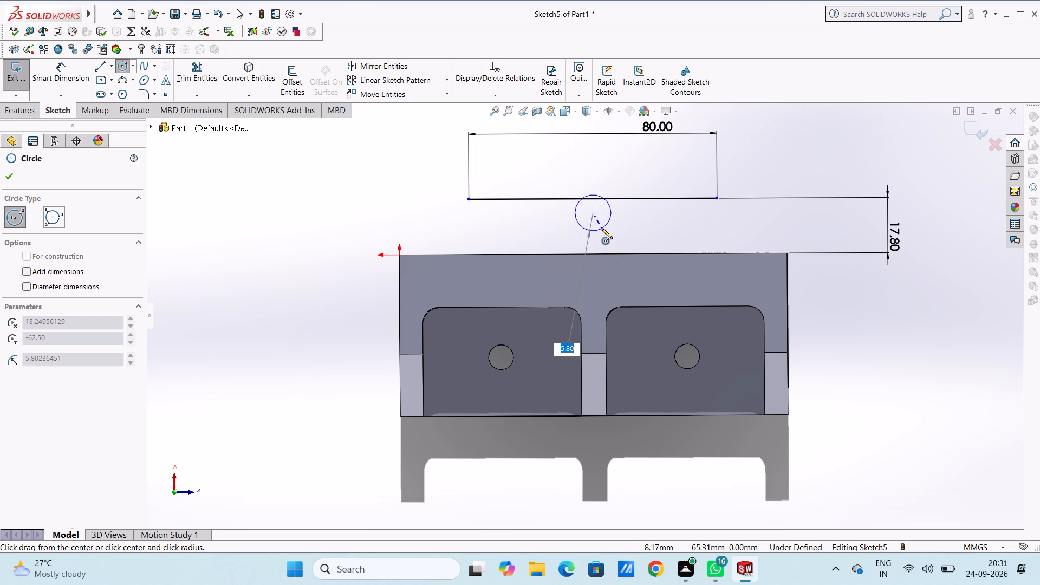
key("5")
key("Return")
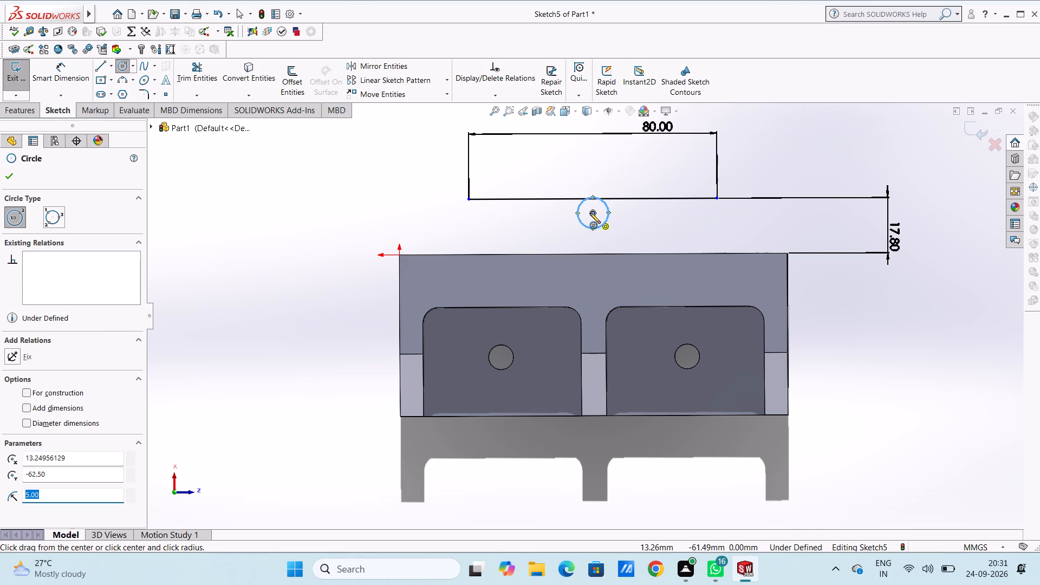
left_click(593, 212)
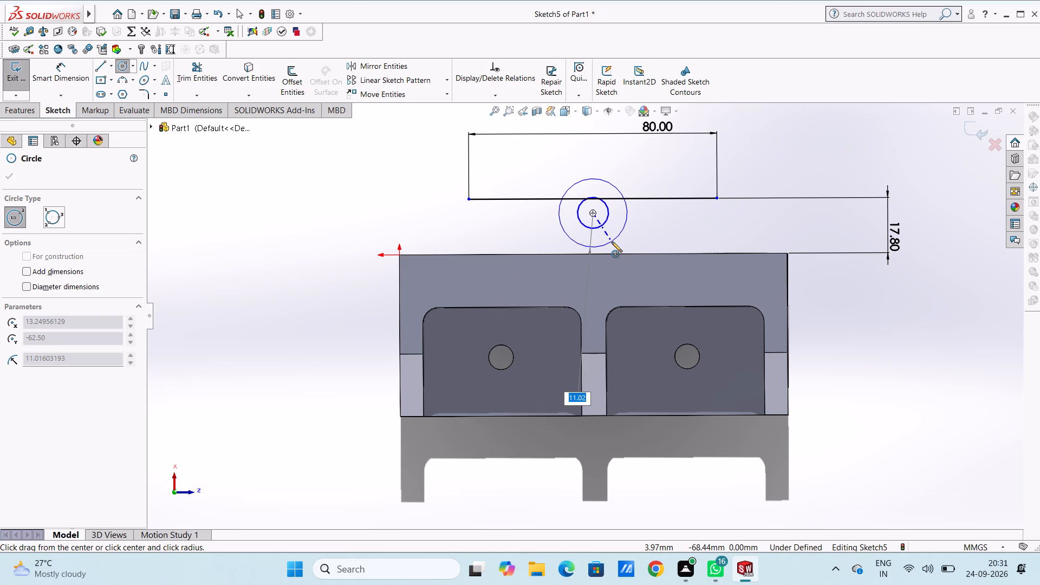
type("10")
key("Return")
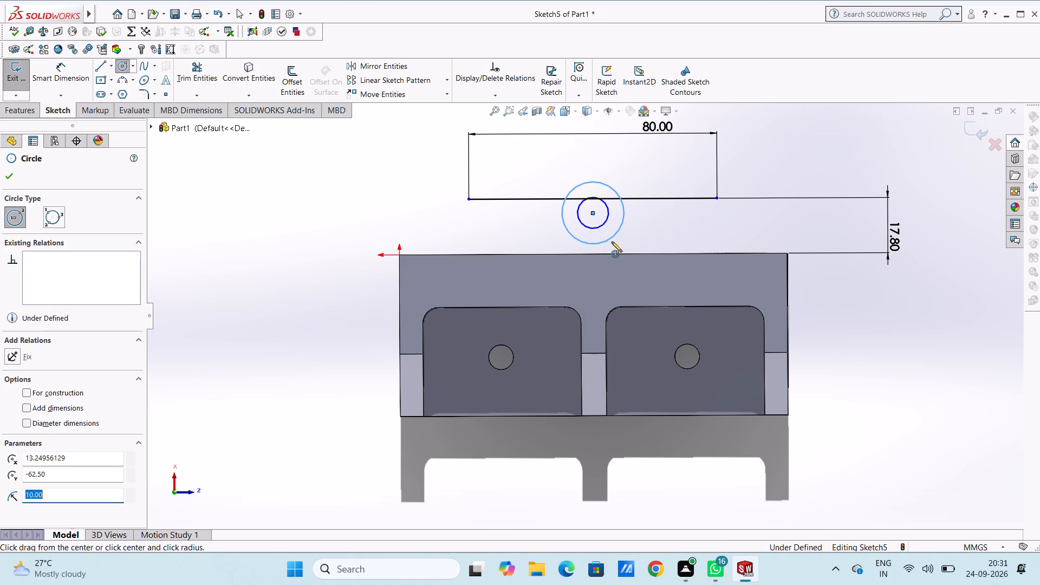
Dimension the outer concentric circle's diameter at 20 mm.
key("Escape")
key("Escape")
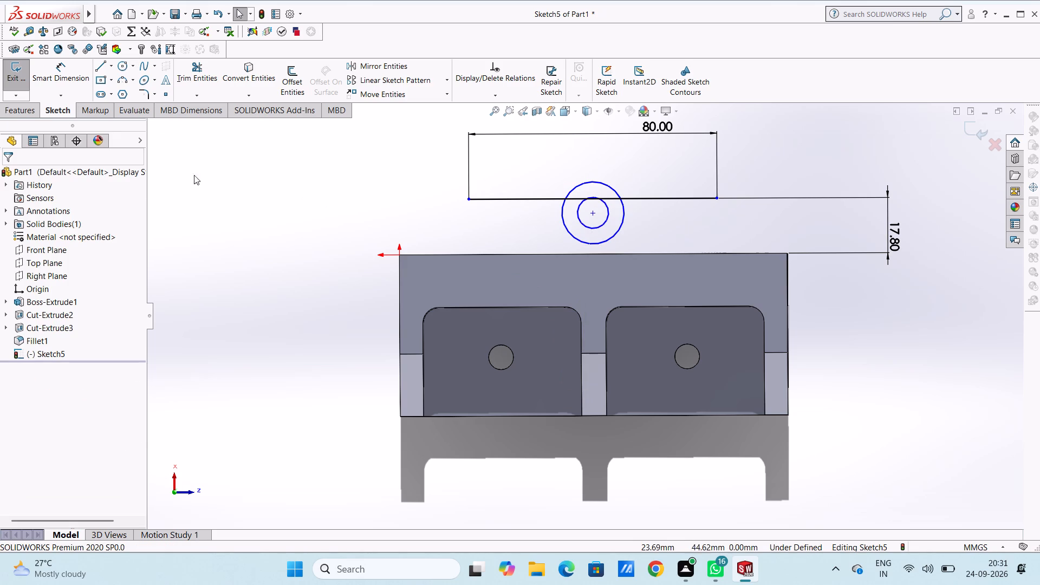
left_click(68, 76)
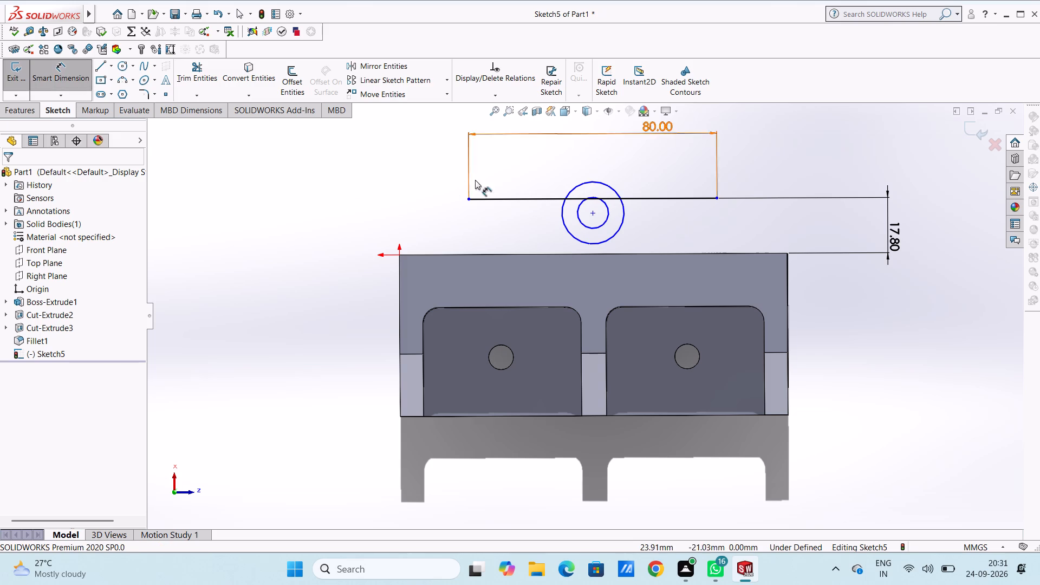
left_click(594, 180)
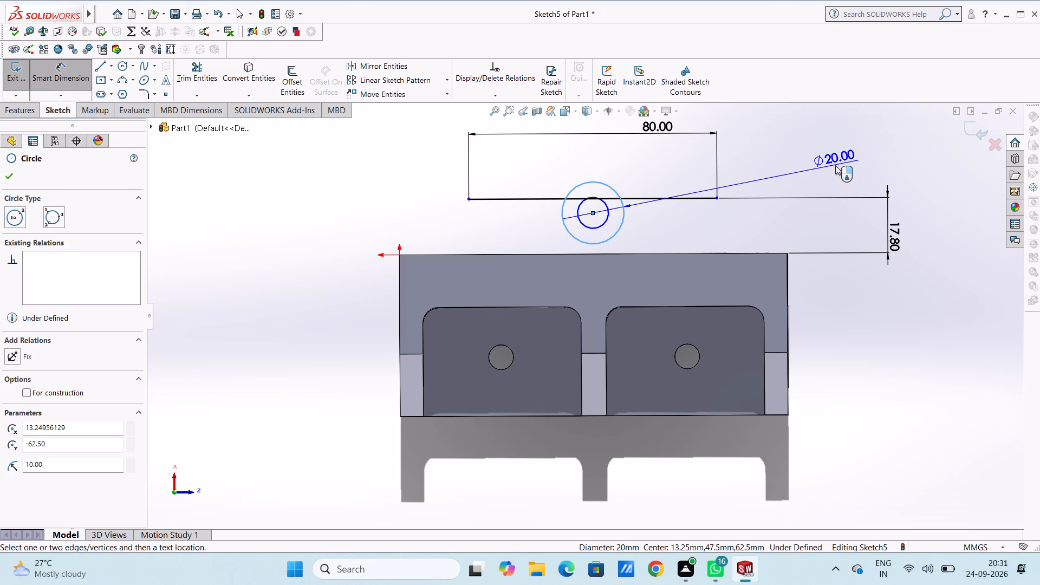
left_click(850, 159)
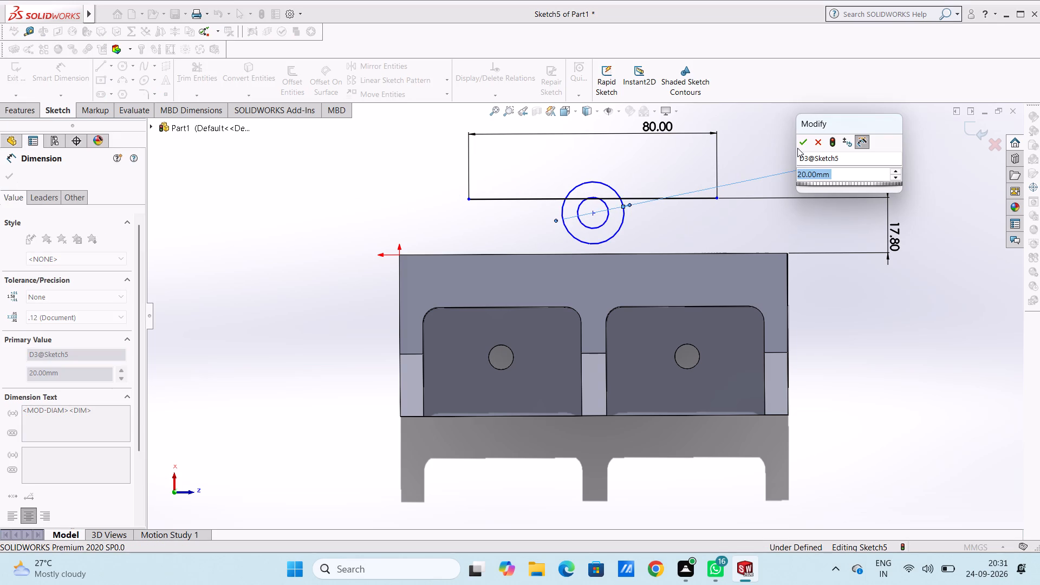
left_click(798, 142)
left_click(781, 133)
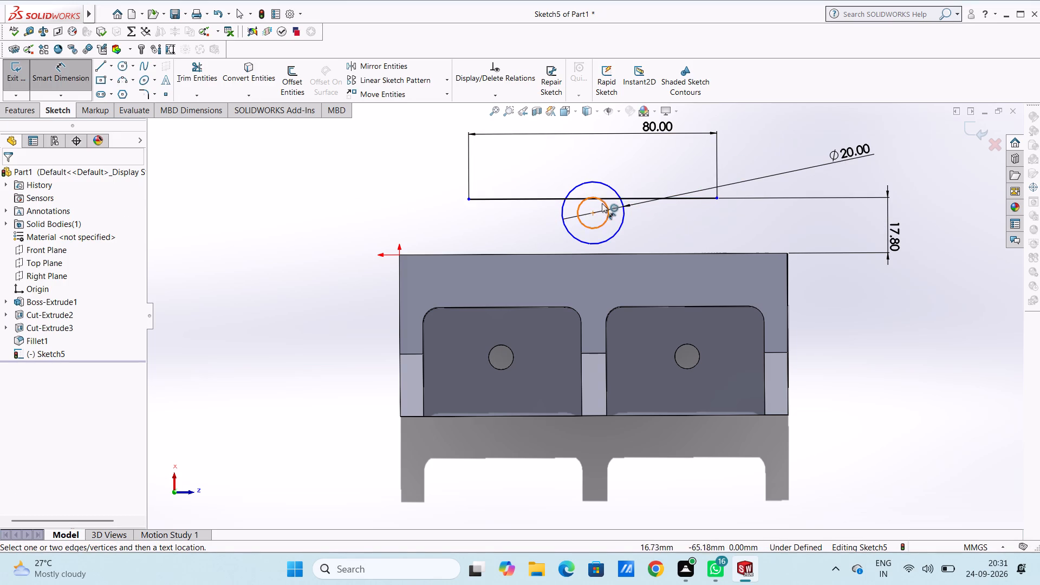
Dimension the inner concentric circle's diameter at 12 mm.
left_click(604, 205)
left_click(820, 132)
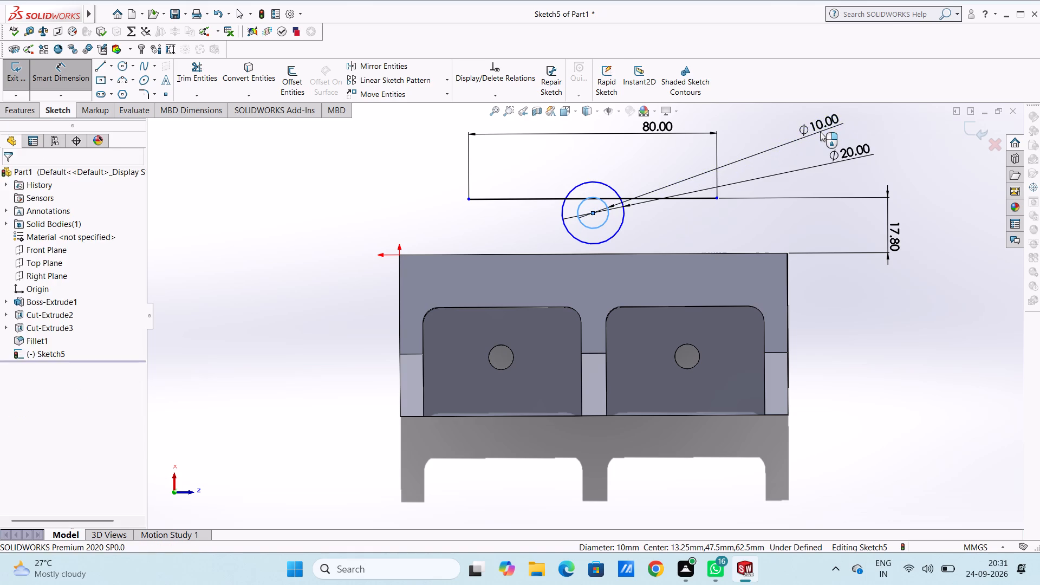
type("12")
key("Return")
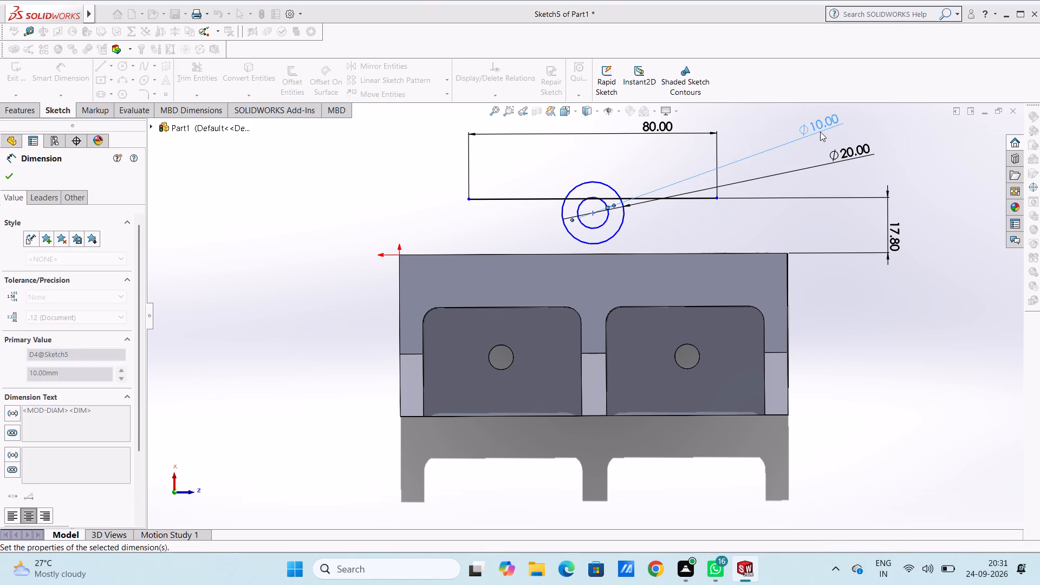
left_click(745, 125)
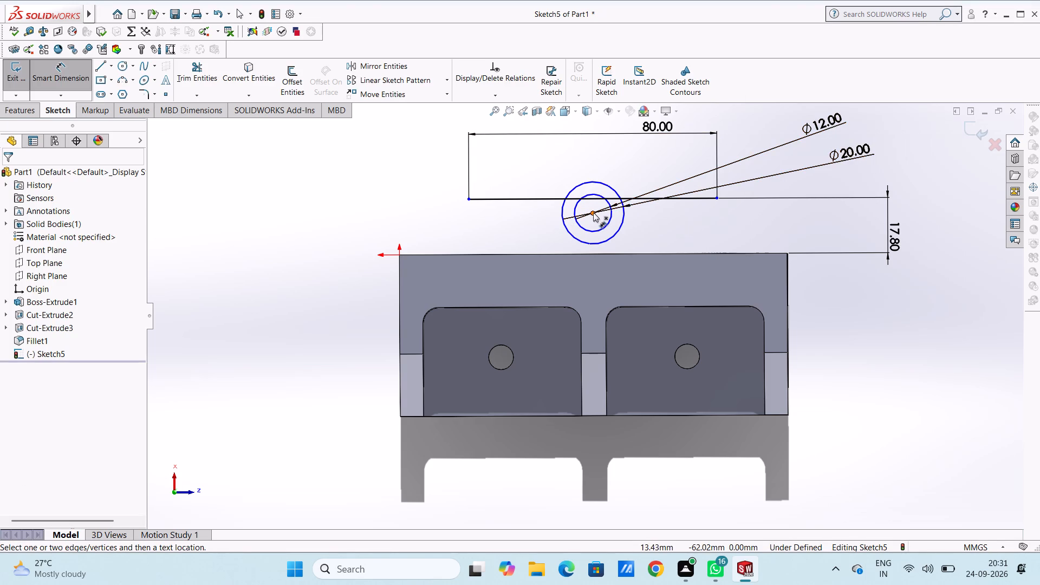
Dimension the circles' shared centre 11 mm from the top face's long back edge.
left_click(594, 213)
left_click(468, 255)
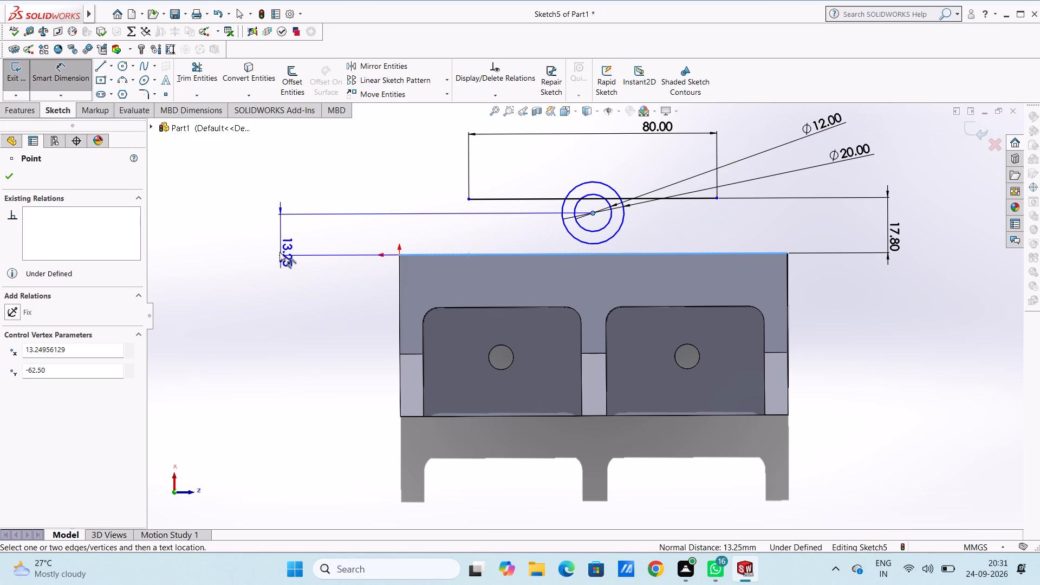
left_click(277, 243)
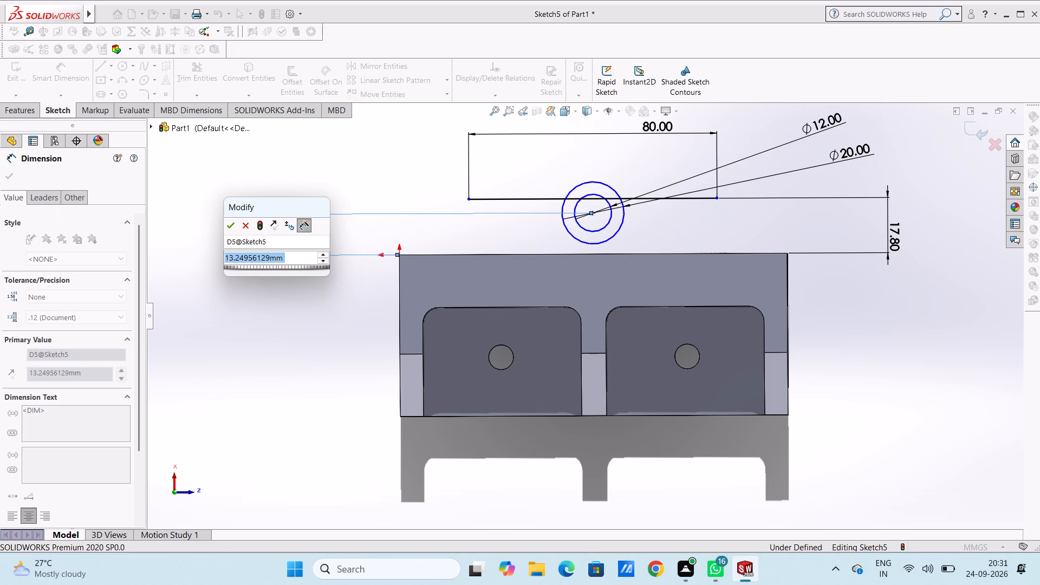
type("11")
key("Return")
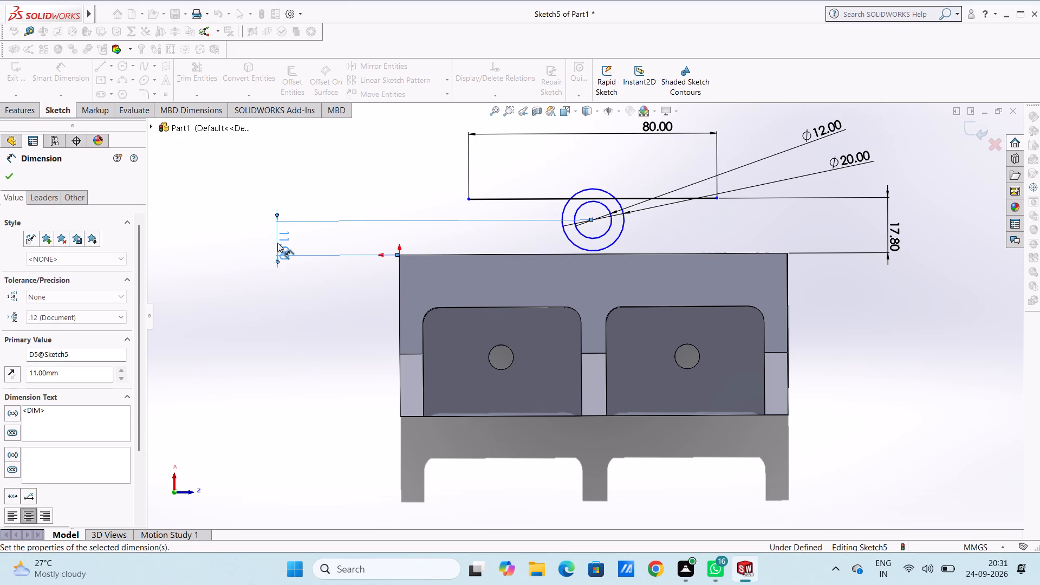
left_click(340, 179)
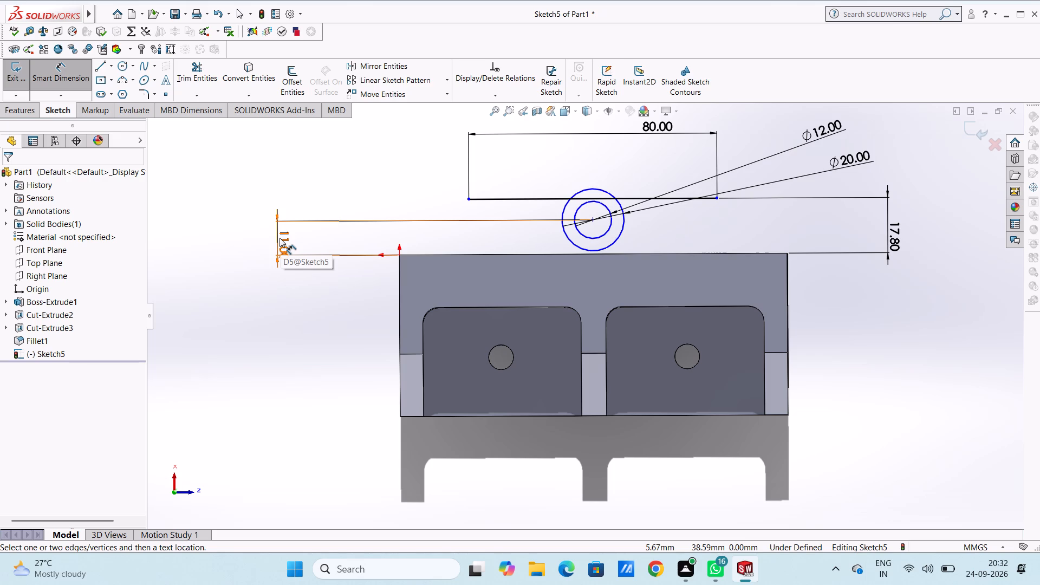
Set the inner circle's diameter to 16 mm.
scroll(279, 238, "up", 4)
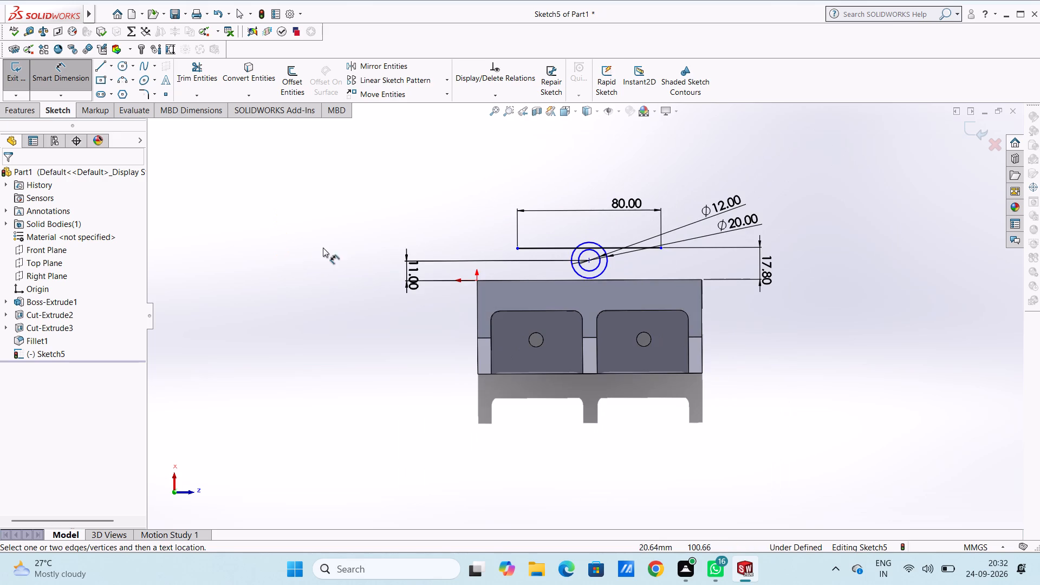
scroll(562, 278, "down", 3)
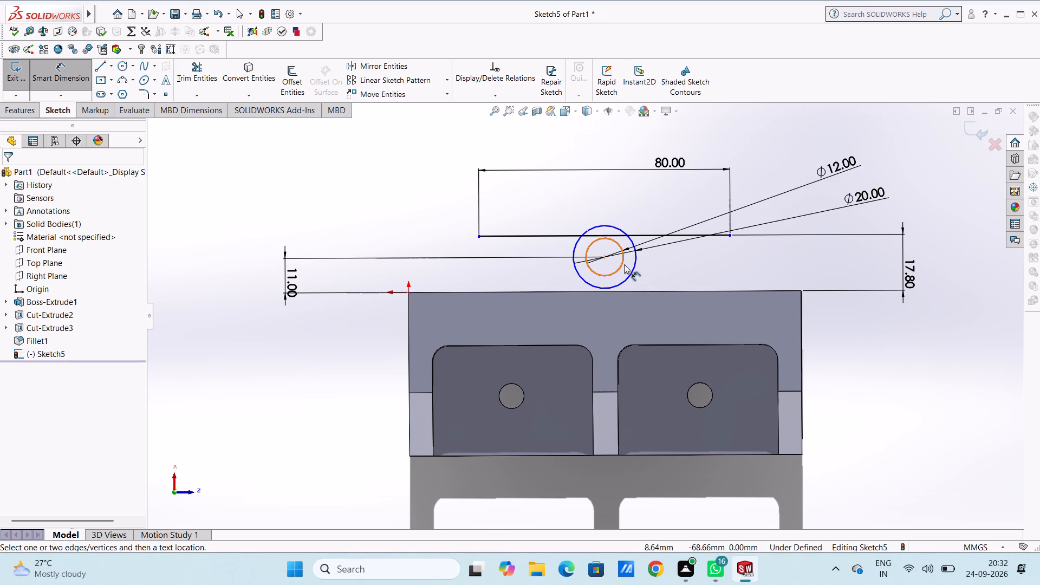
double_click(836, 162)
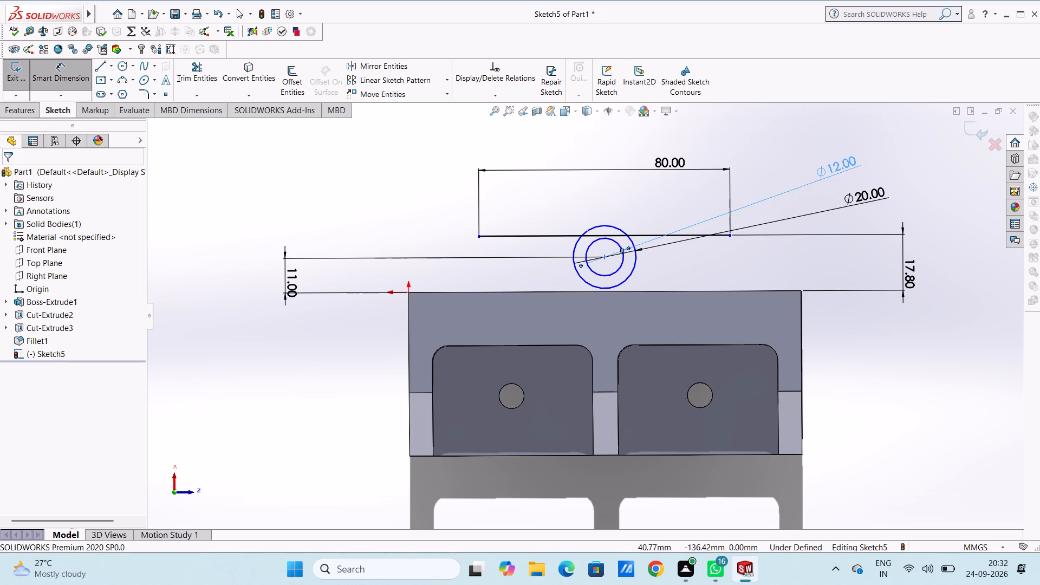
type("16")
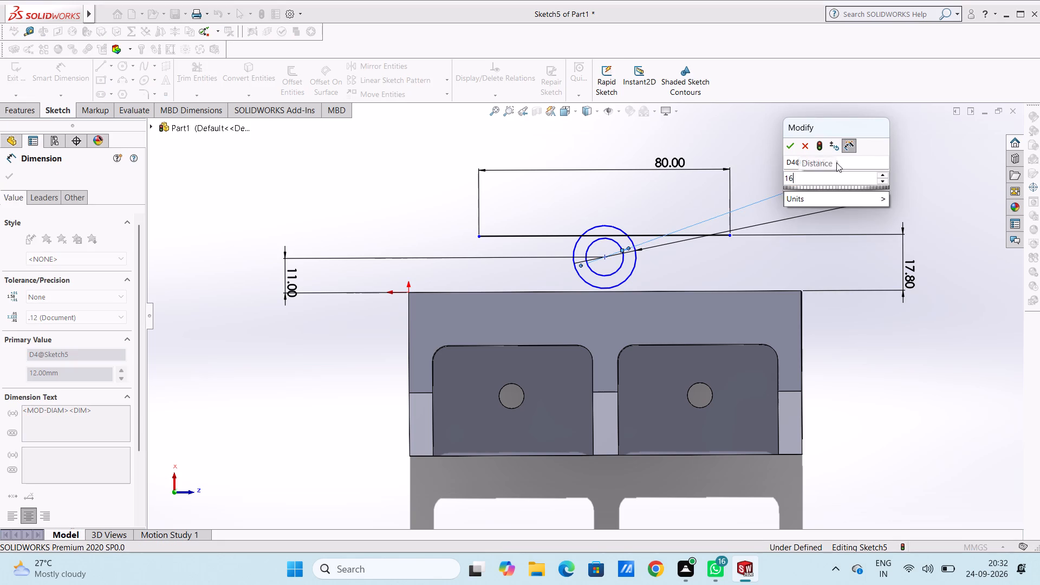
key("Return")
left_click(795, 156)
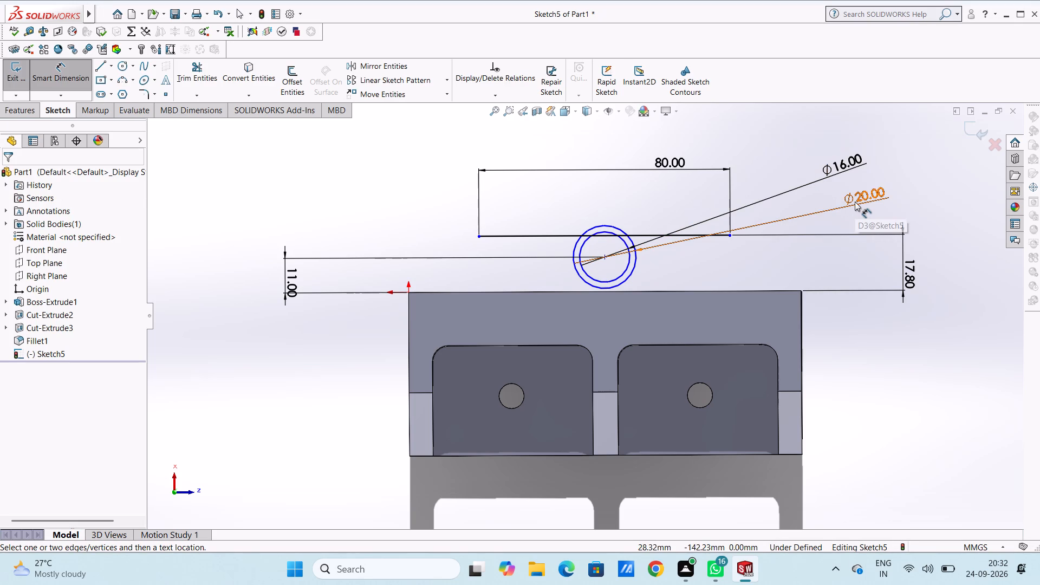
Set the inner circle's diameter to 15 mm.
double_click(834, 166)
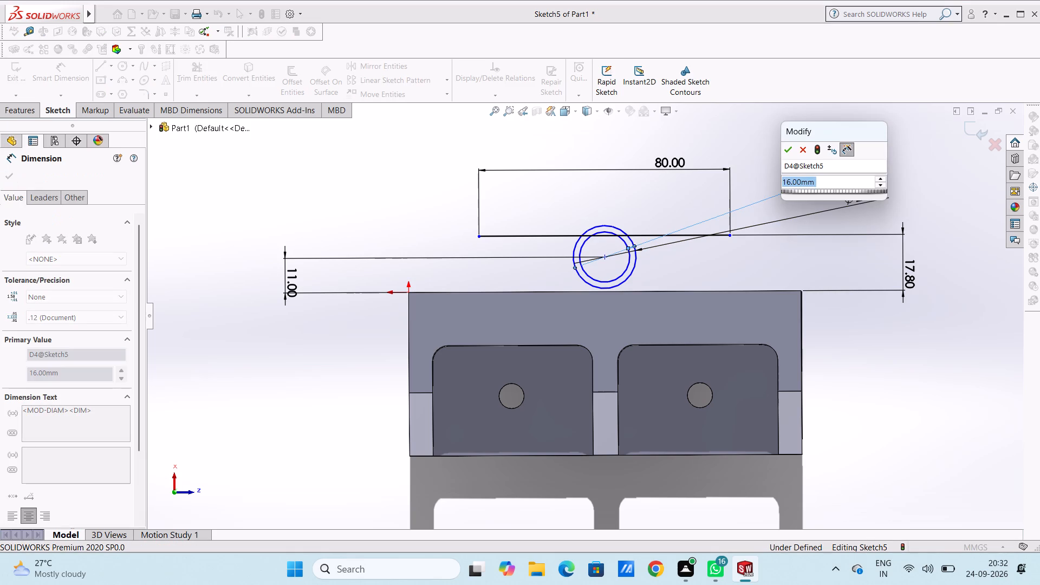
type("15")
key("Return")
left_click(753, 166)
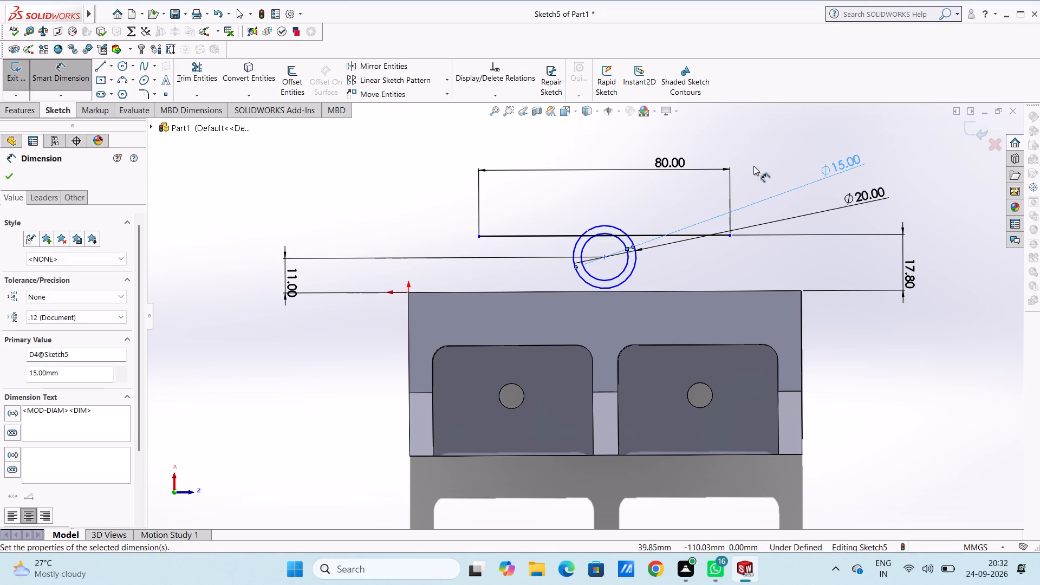
Set the outer circle's diameter to 30 mm.
double_click(862, 192)
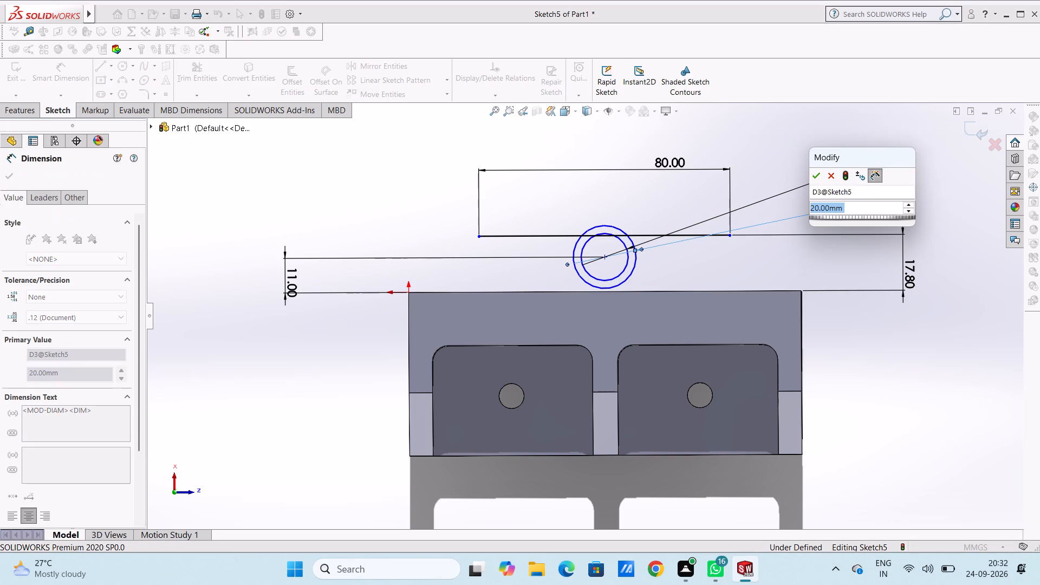
type("30")
key("Return")
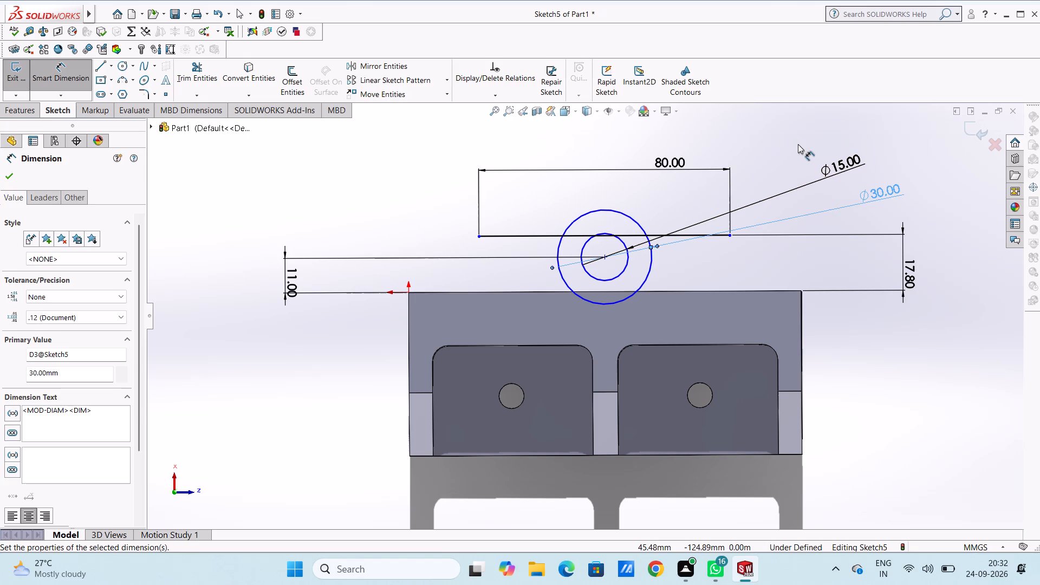
left_click(796, 141)
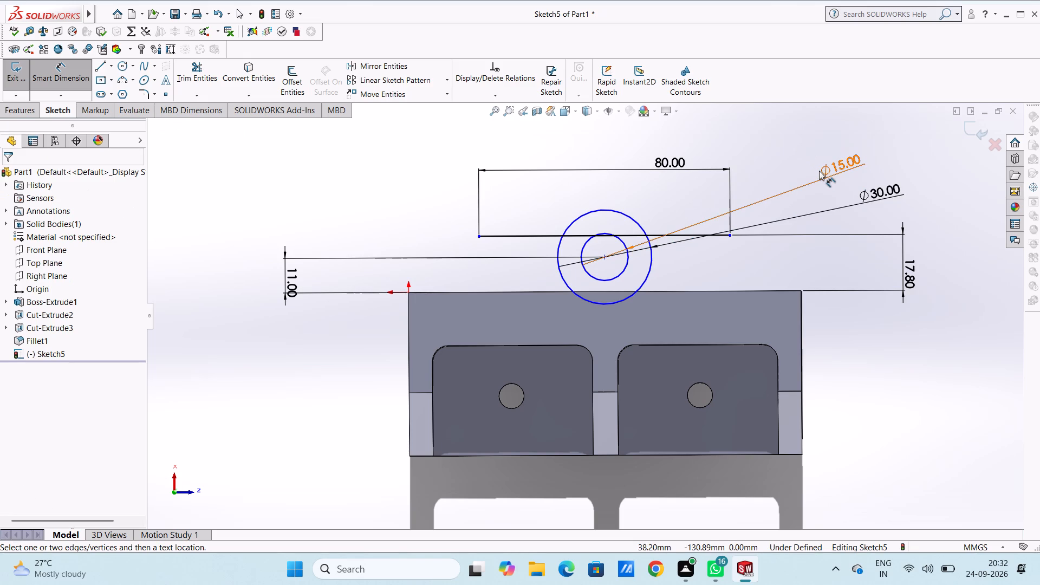
Set the inner circle's diameter to 20 mm.
double_click(819, 171)
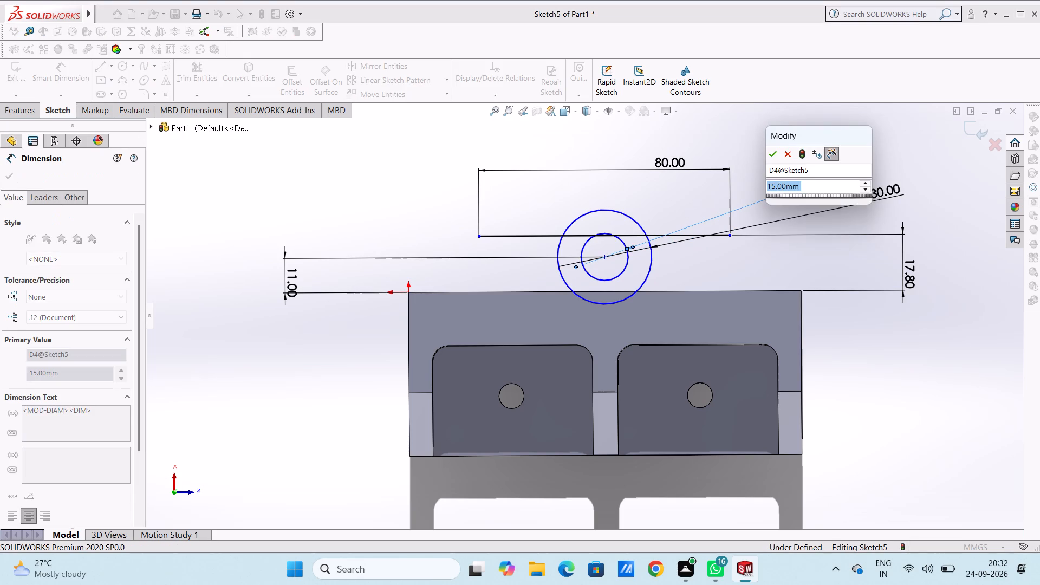
type("20")
key("Return")
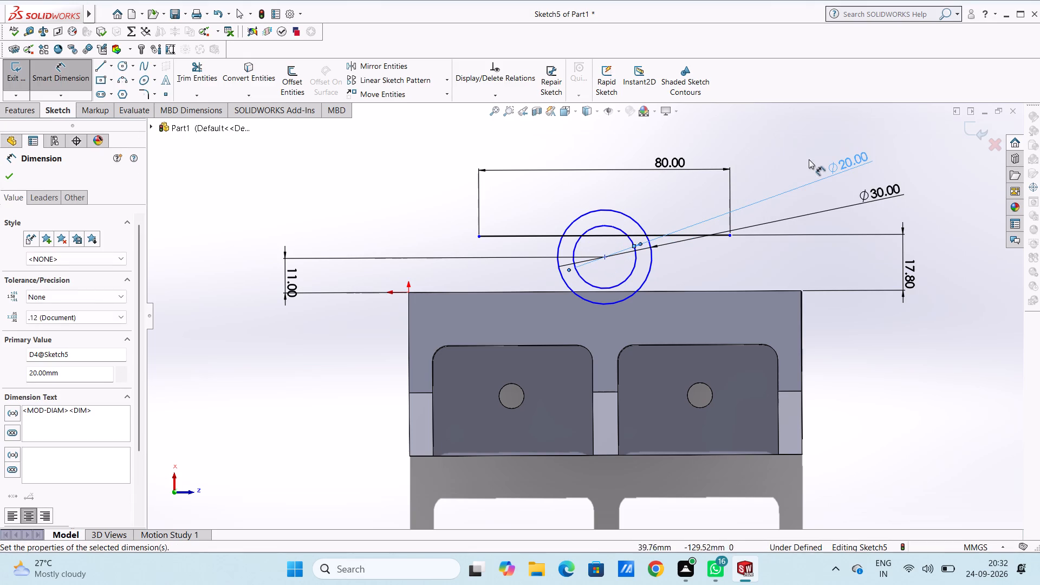
left_click(805, 146)
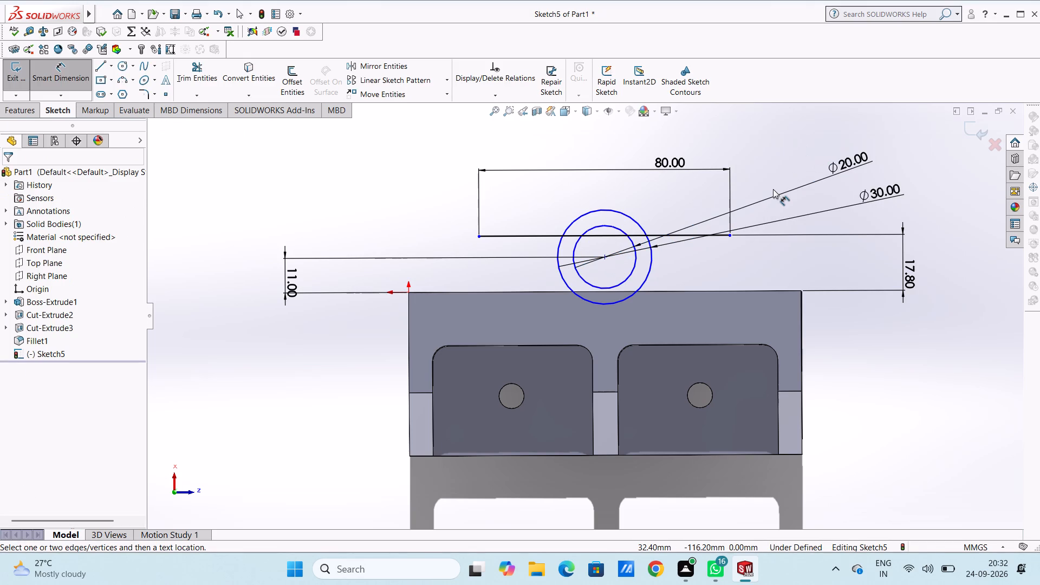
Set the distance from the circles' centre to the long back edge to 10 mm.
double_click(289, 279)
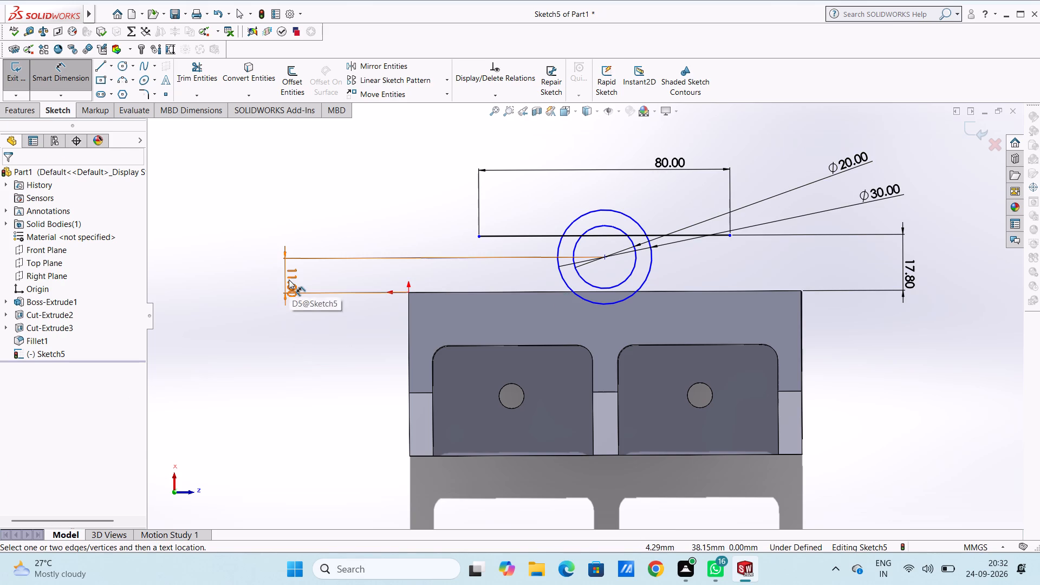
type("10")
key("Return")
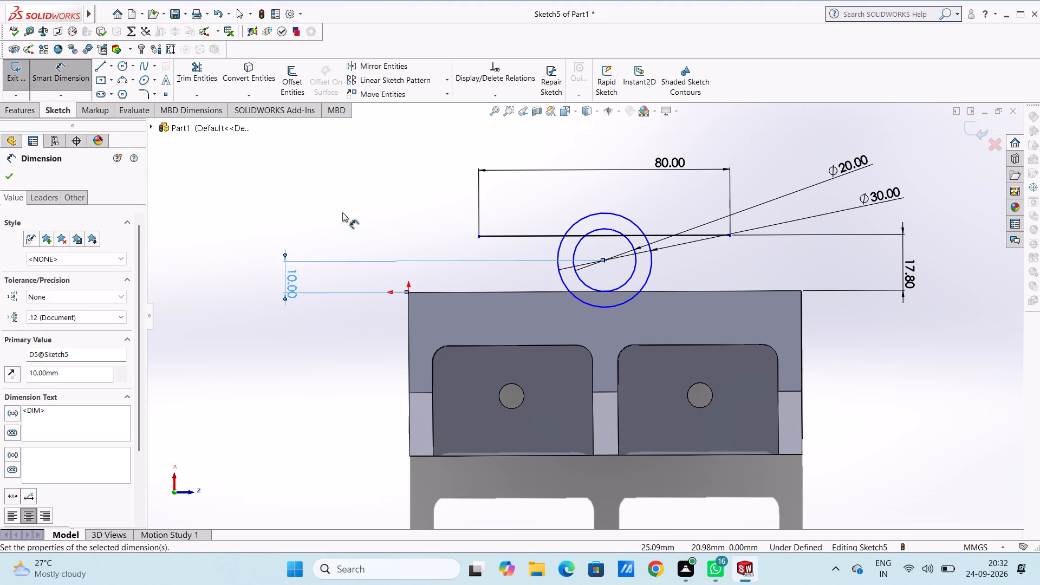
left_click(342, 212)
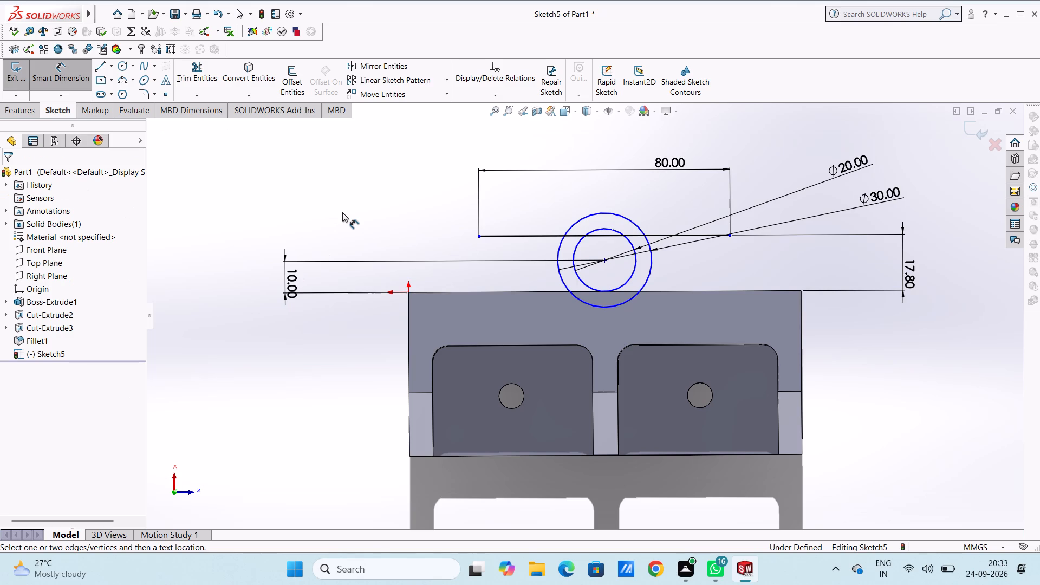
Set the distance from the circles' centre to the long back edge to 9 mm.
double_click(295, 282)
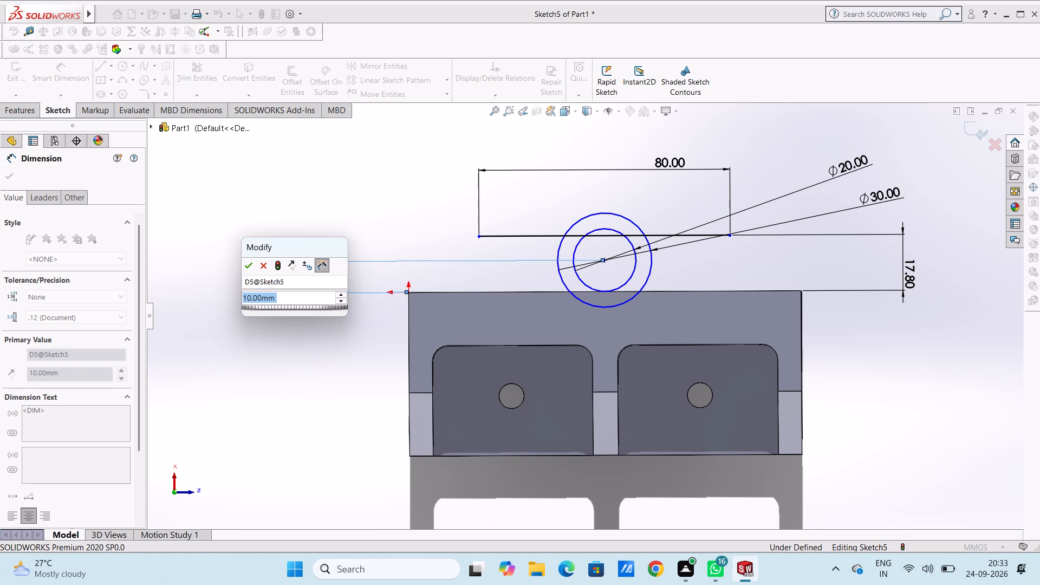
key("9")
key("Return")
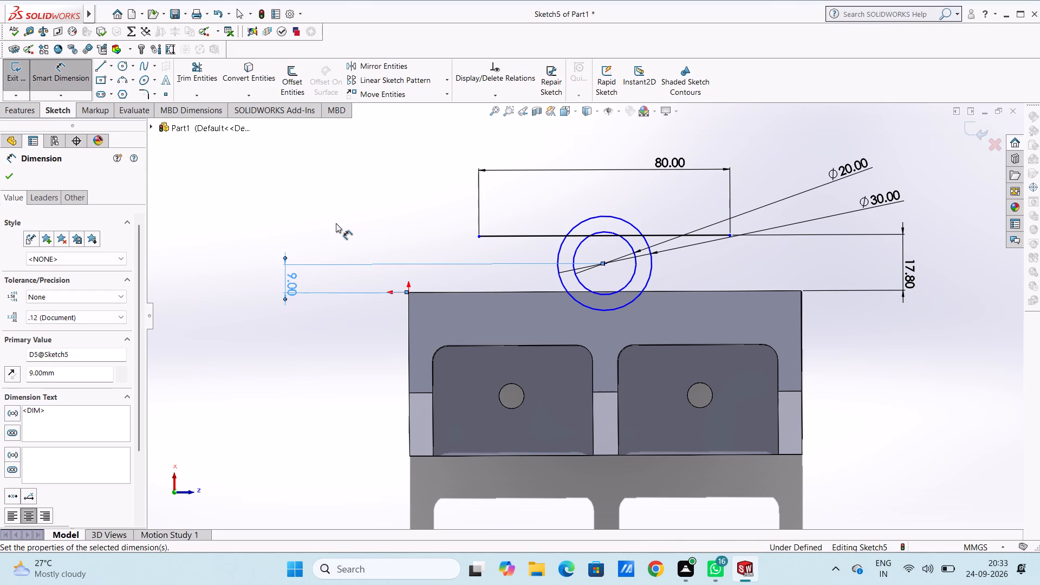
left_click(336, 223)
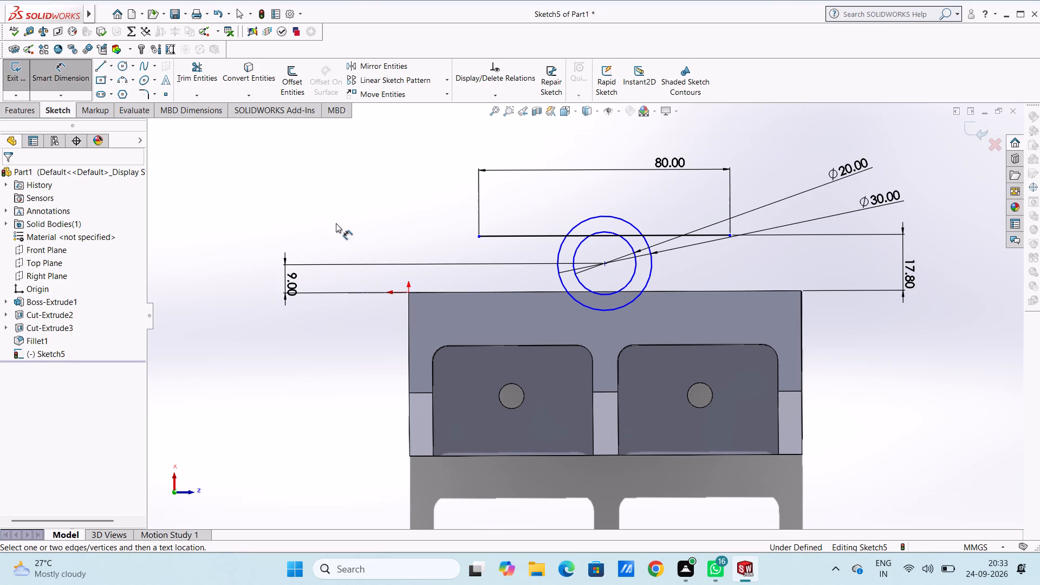
Set the distance from the circles' centre to the long back edge to 8 mm.
double_click(287, 286)
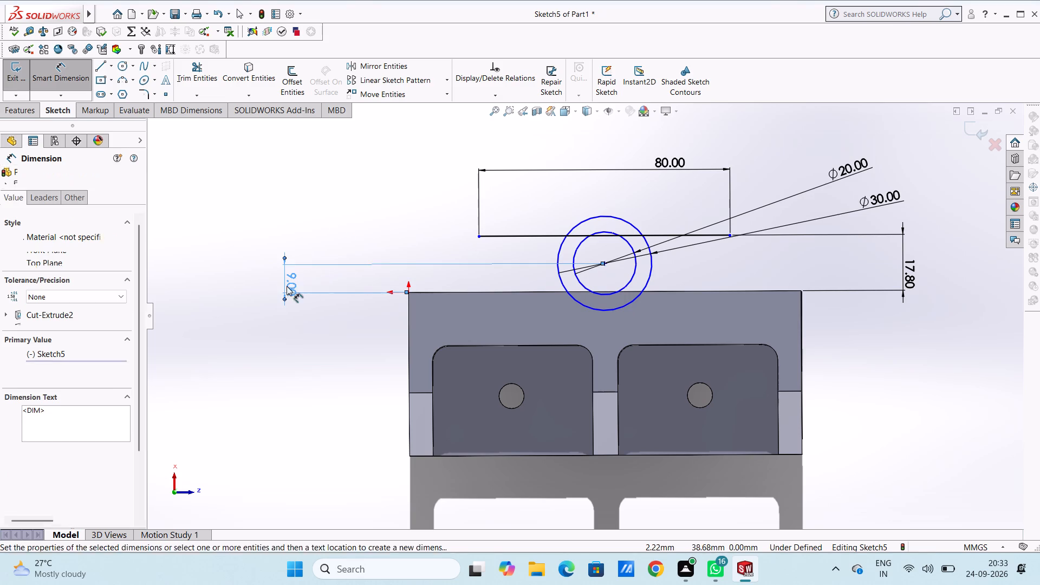
key("8")
key("Return")
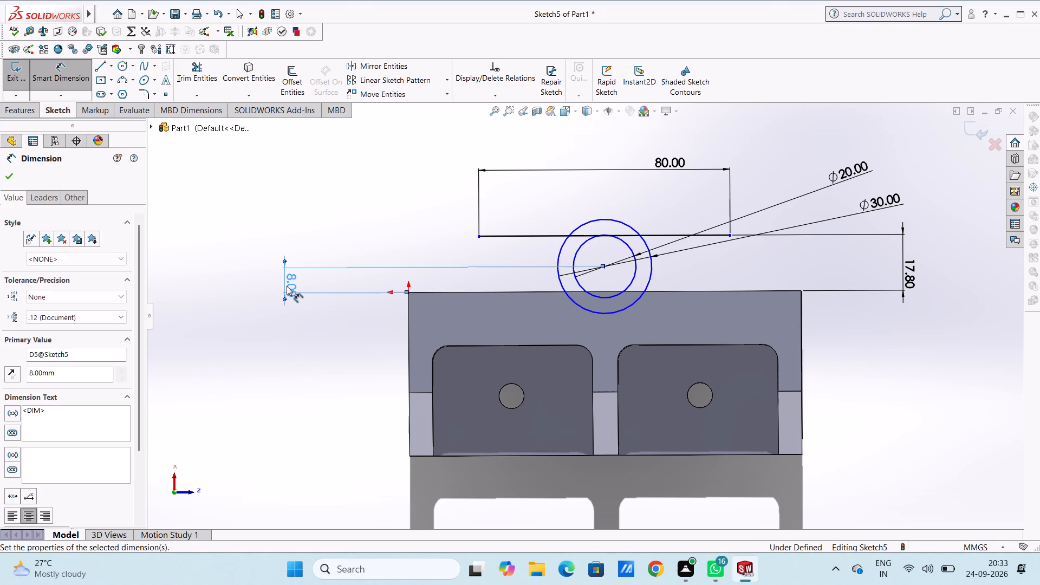
left_click(325, 231)
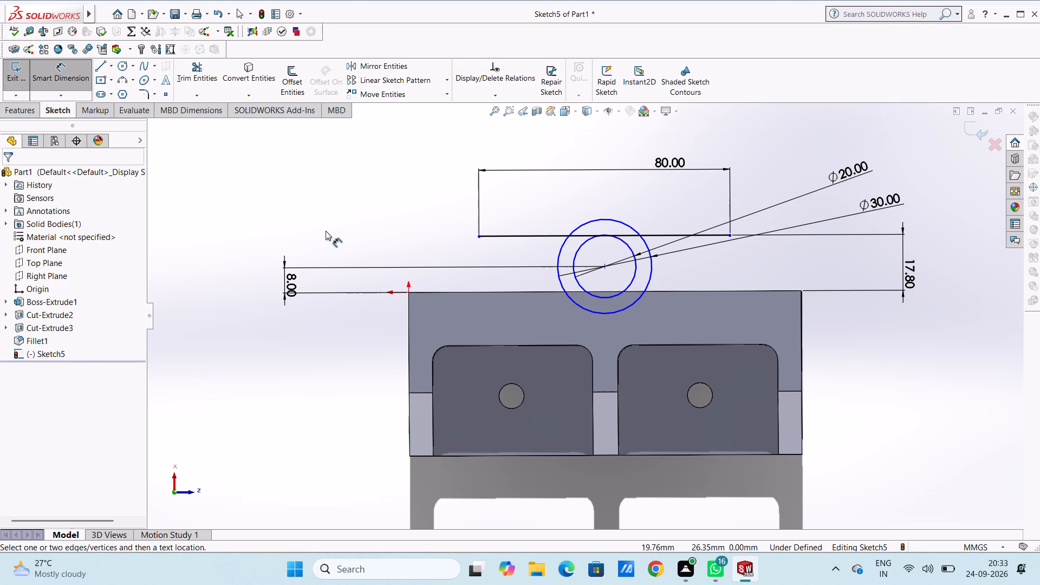
middle_click_drag(342, 197, 297, 187)
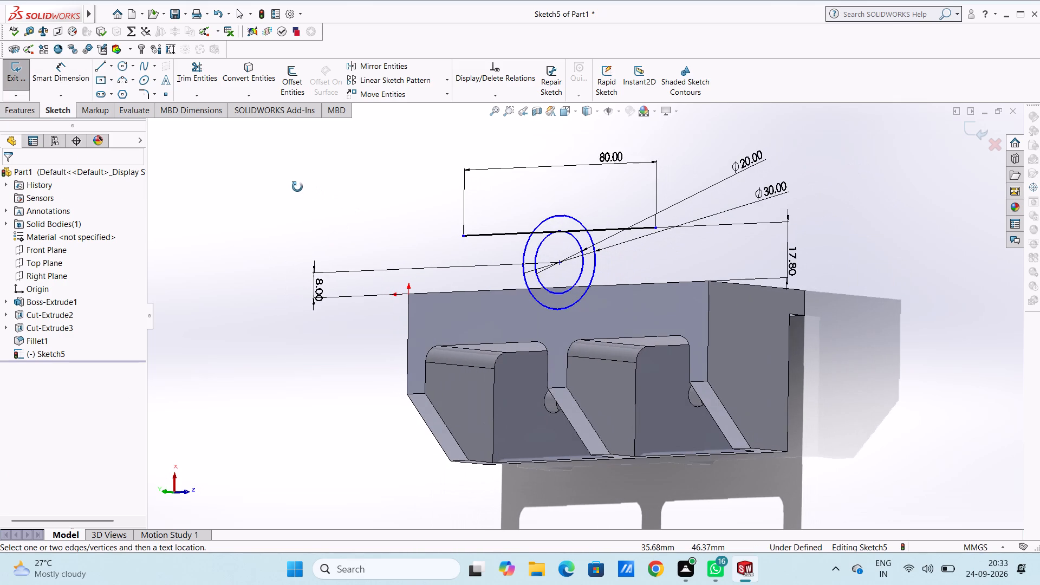
Dimension the distance along the long back edge from the origin to the circles' centre.
middle_click_drag(297, 187, 303, 187)
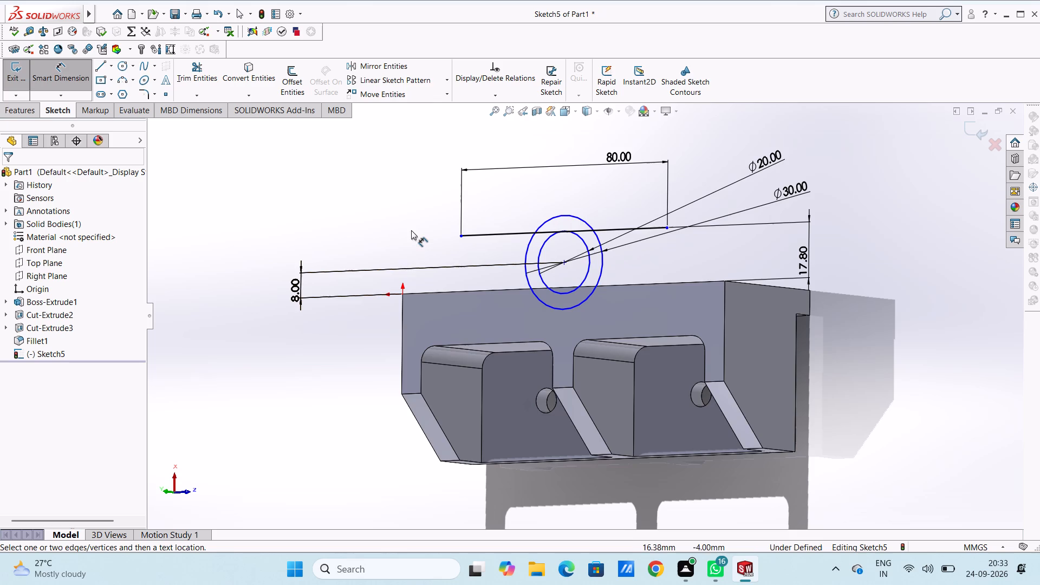
middle_click_drag(409, 226, 446, 265)
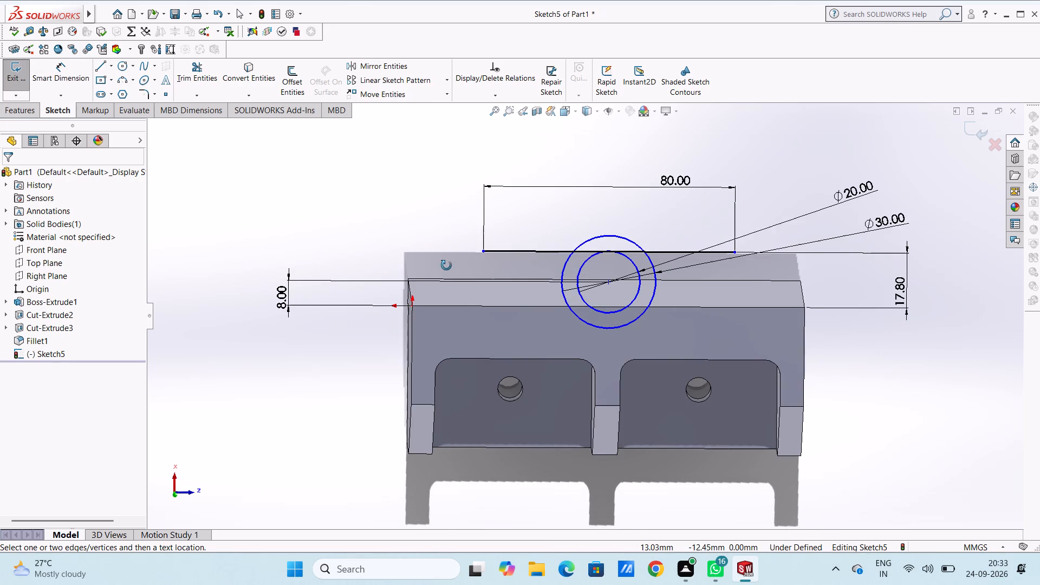
middle_click_drag(446, 265, 448, 234)
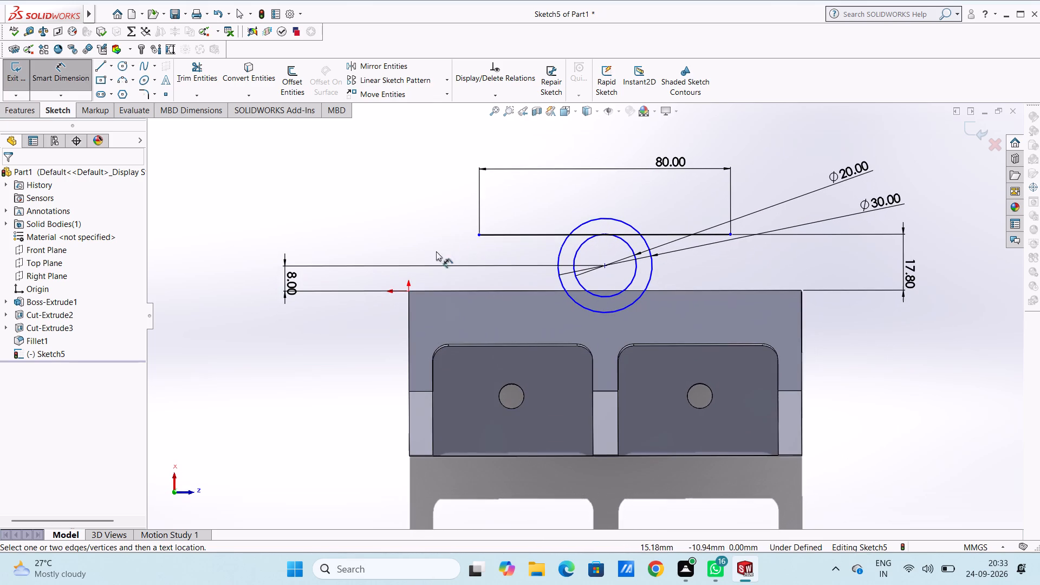
left_click(409, 295)
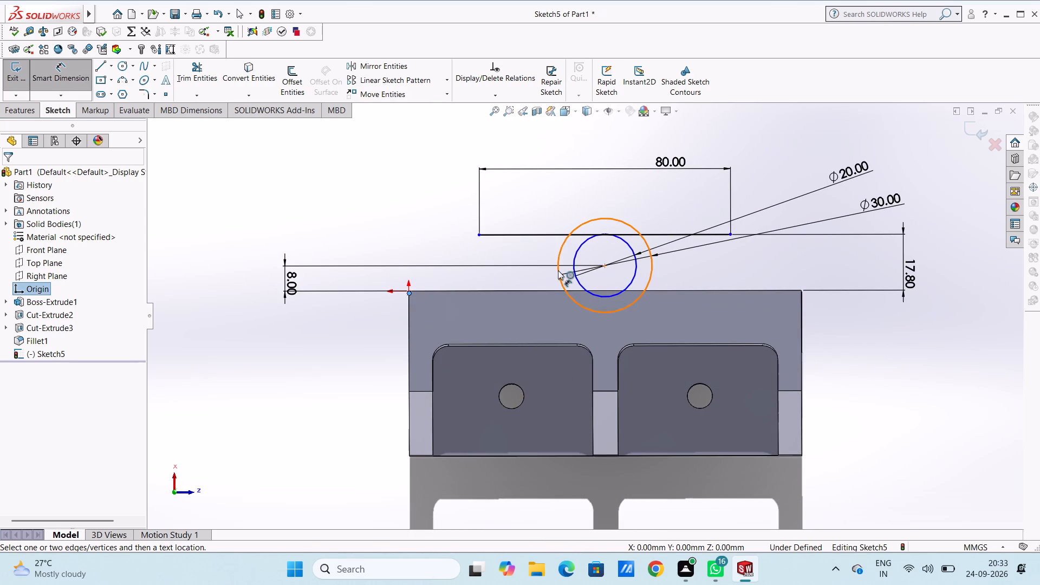
left_click(603, 266)
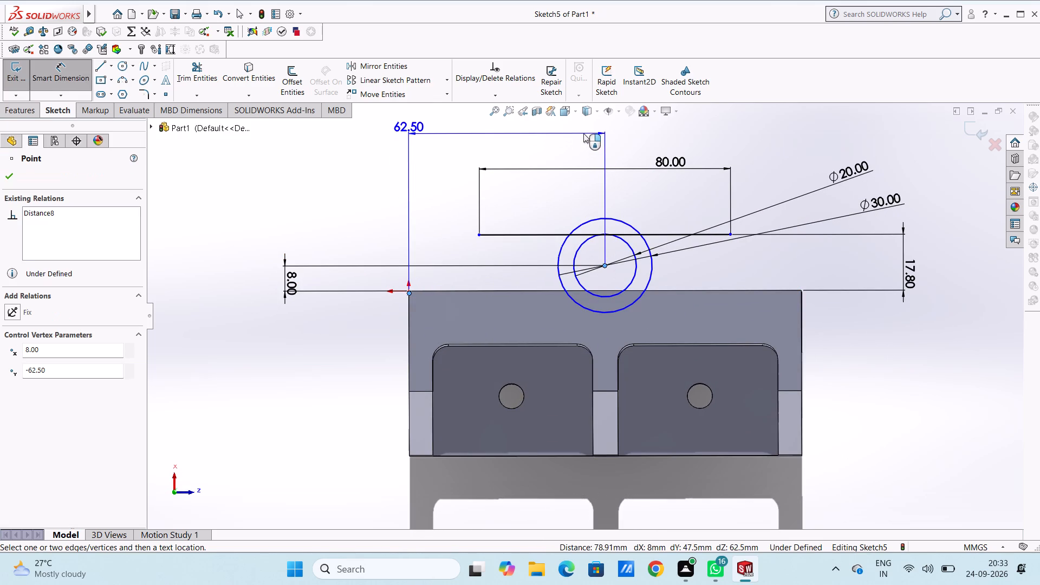
left_click(583, 133)
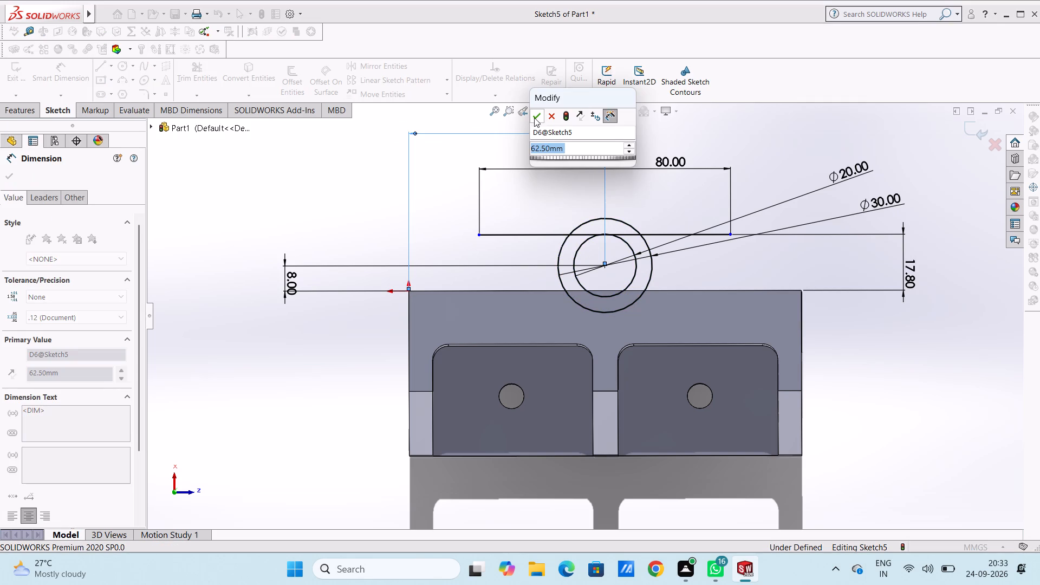
left_click(534, 117)
left_click(448, 216)
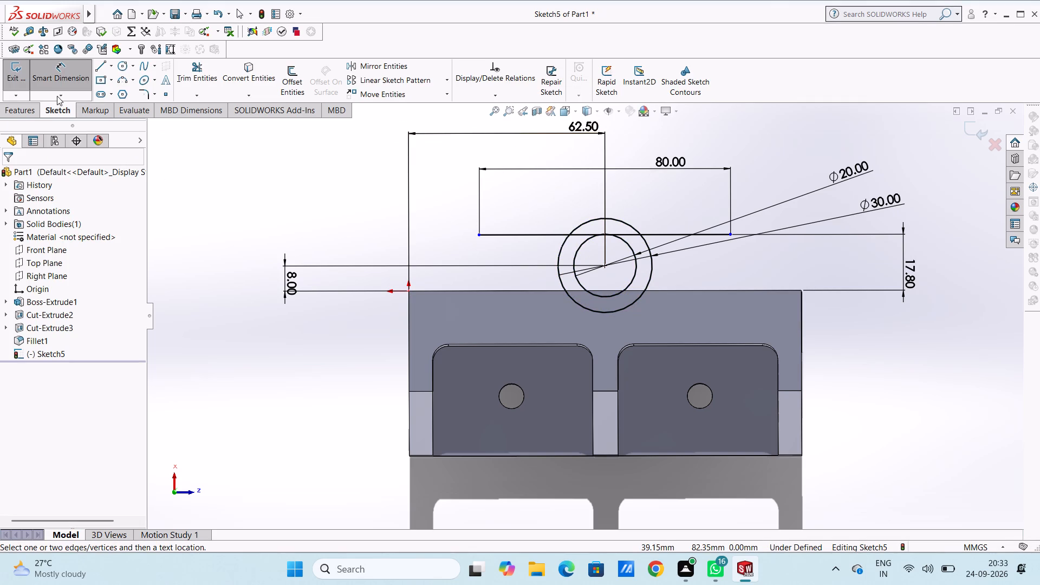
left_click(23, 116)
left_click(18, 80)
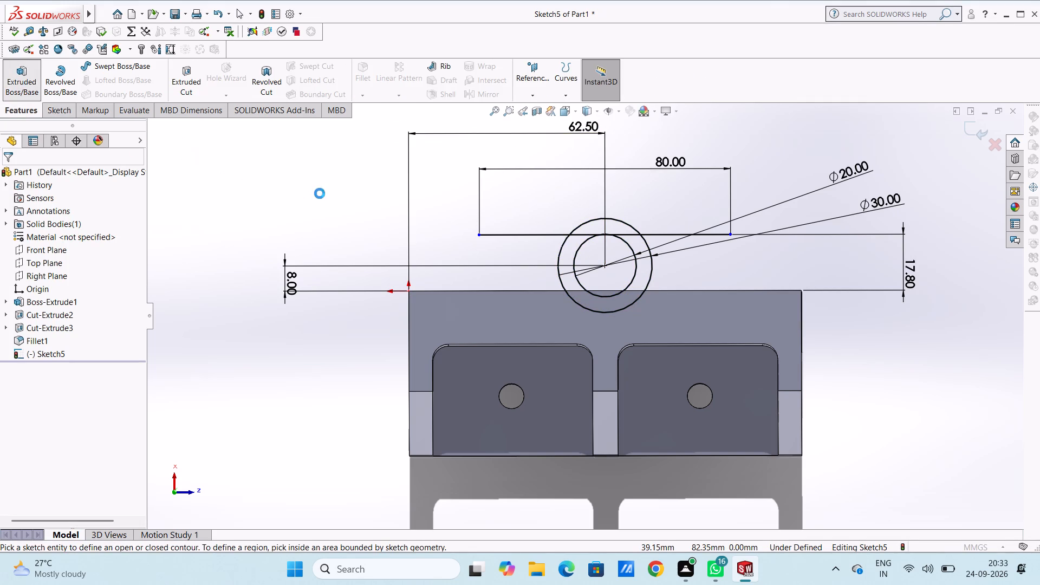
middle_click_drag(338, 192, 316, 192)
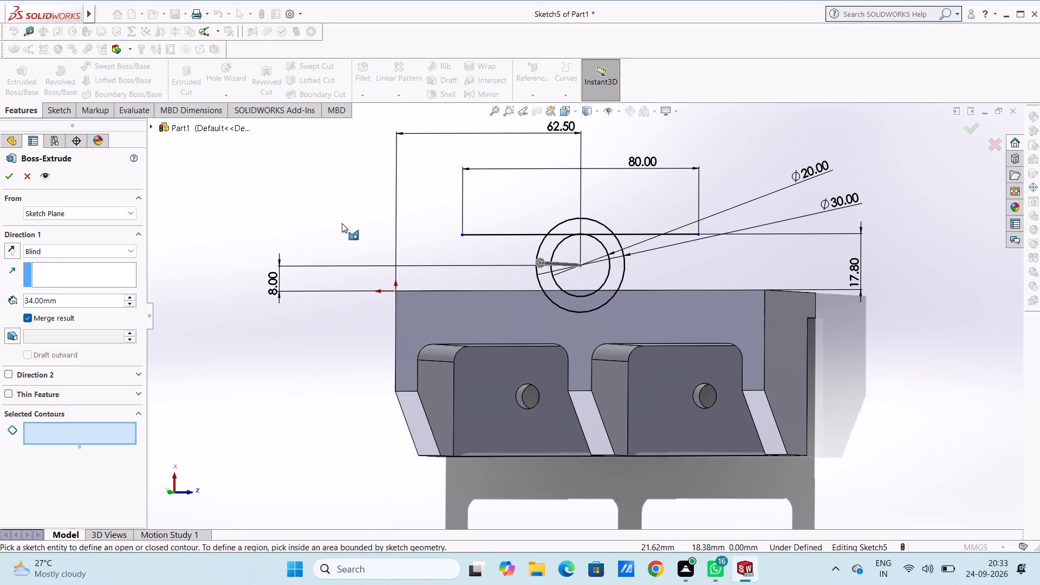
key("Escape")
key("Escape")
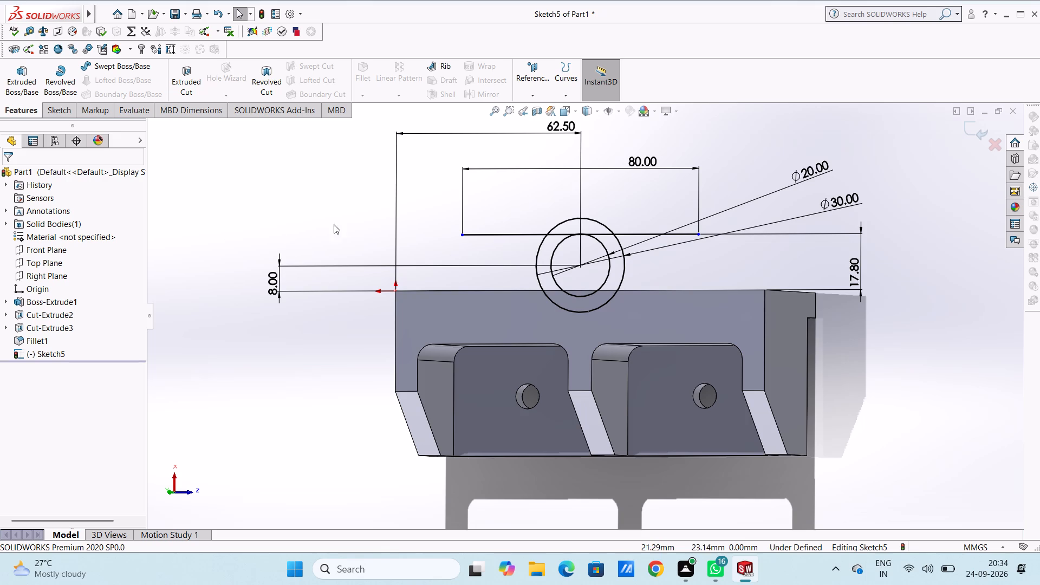
Sketch a 33.5 mm line from the origin along the back edge, continuing with a slanted line to the near end of the 80 mm line.
middle_click_drag(473, 201, 496, 209)
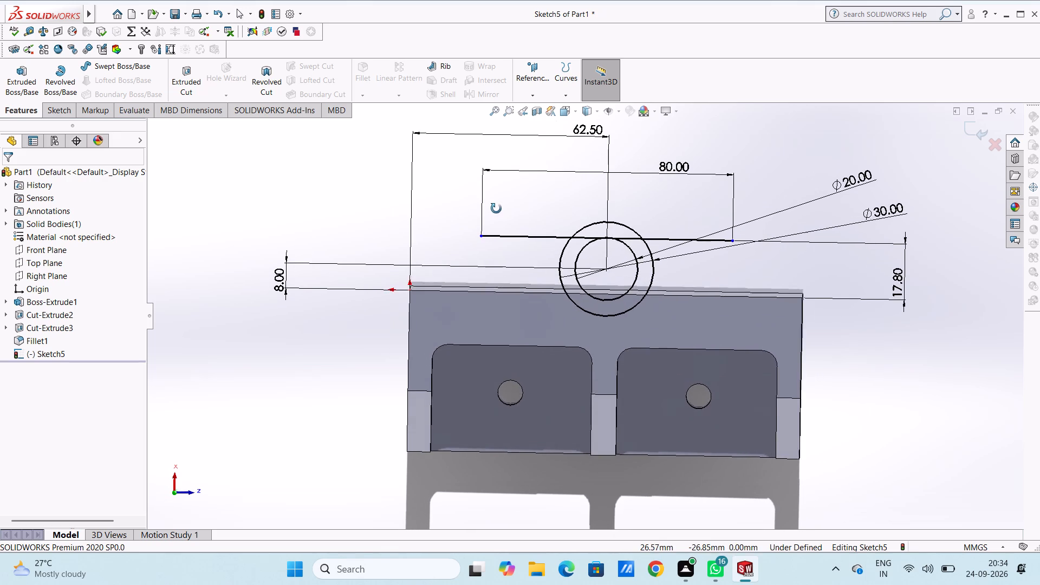
middle_click_drag(496, 209, 495, 204)
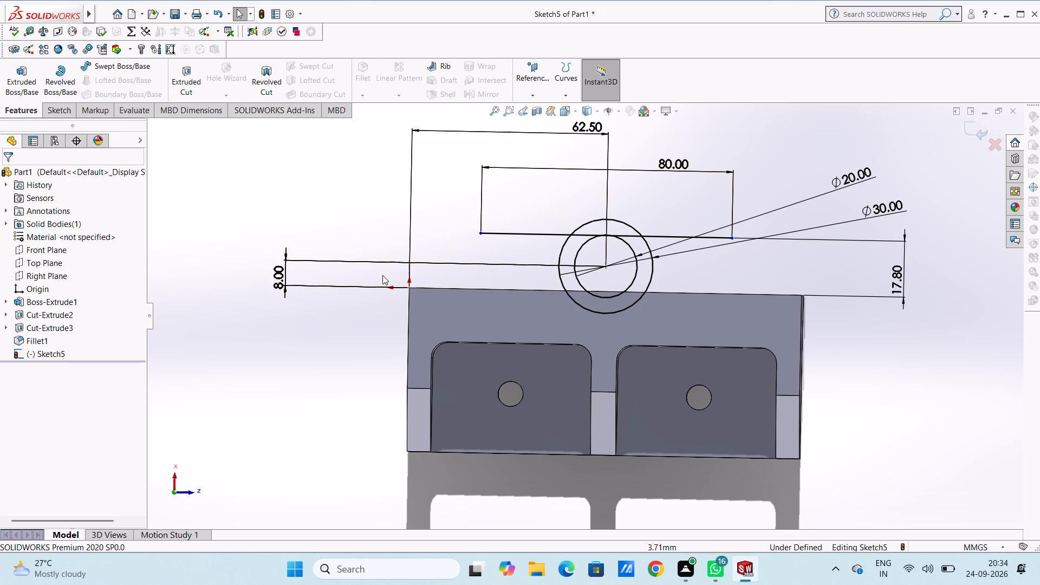
left_click(50, 112)
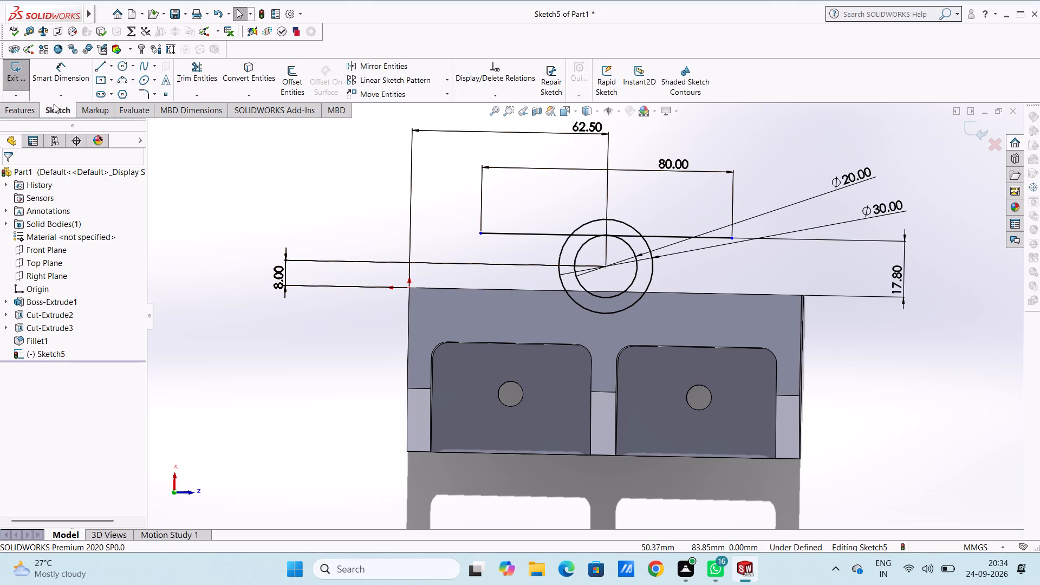
left_click(101, 66)
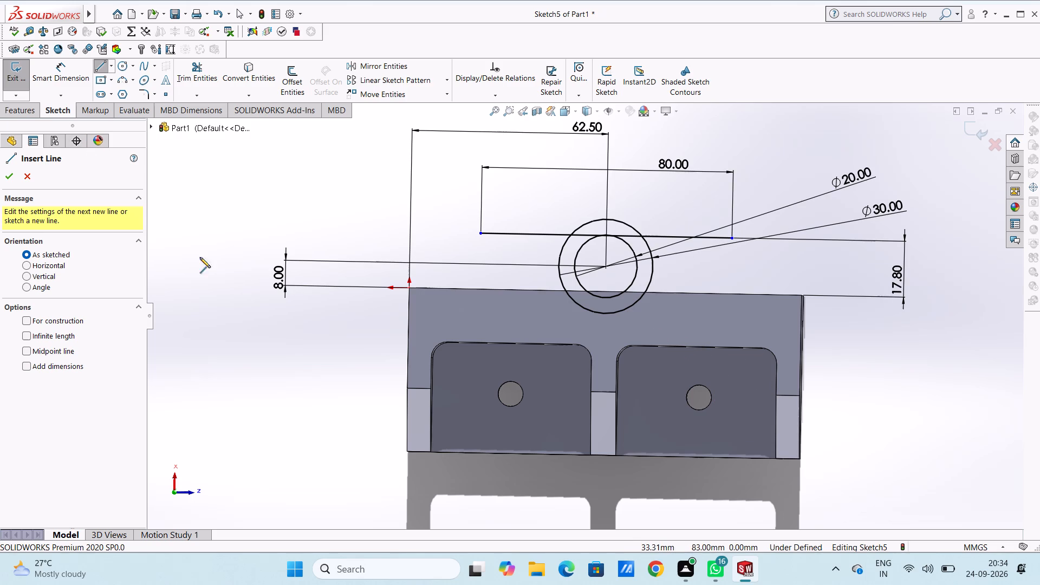
left_click(409, 289)
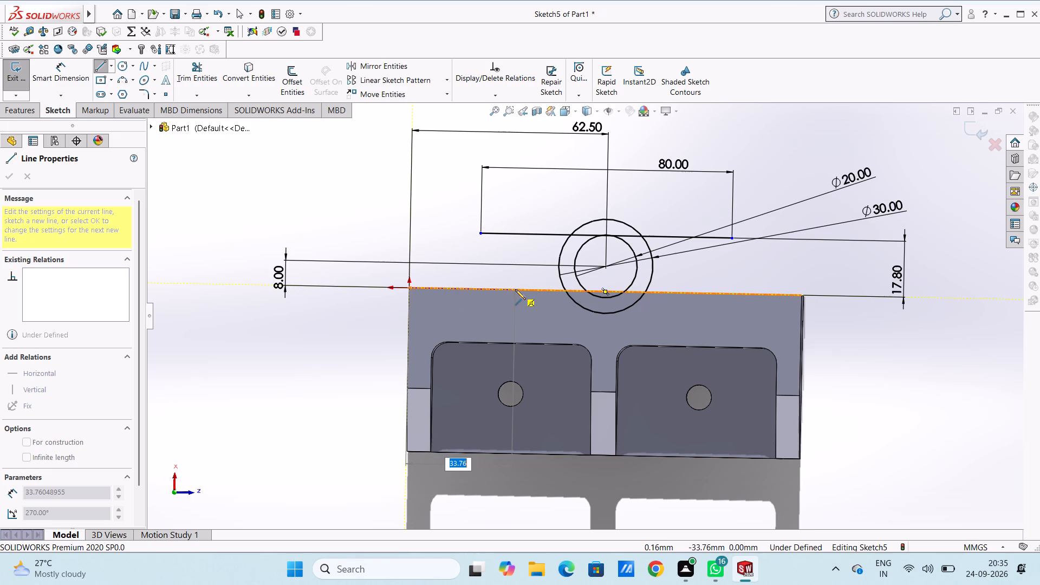
type("33.5")
key("Return")
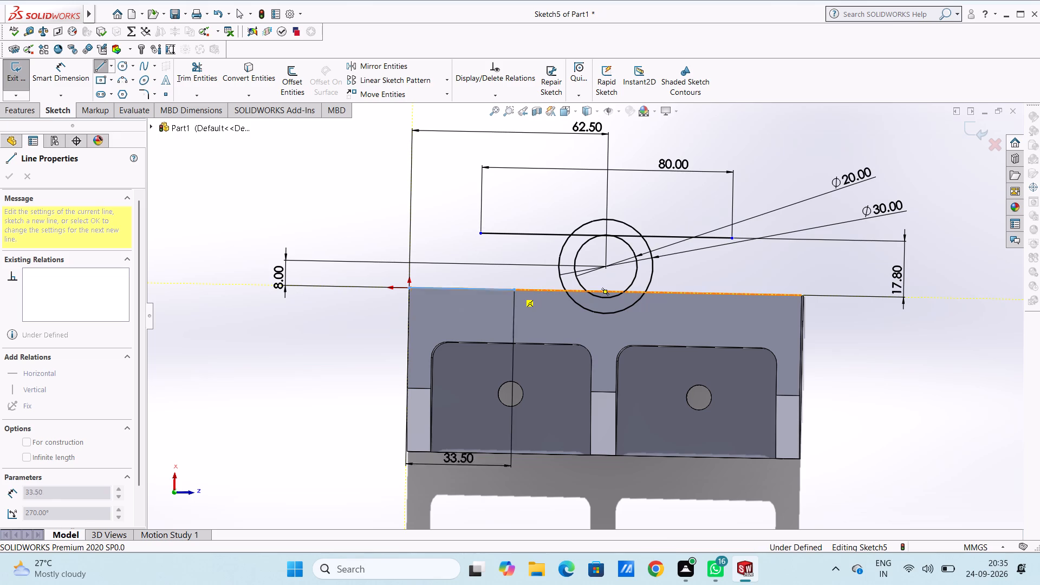
left_click(480, 235)
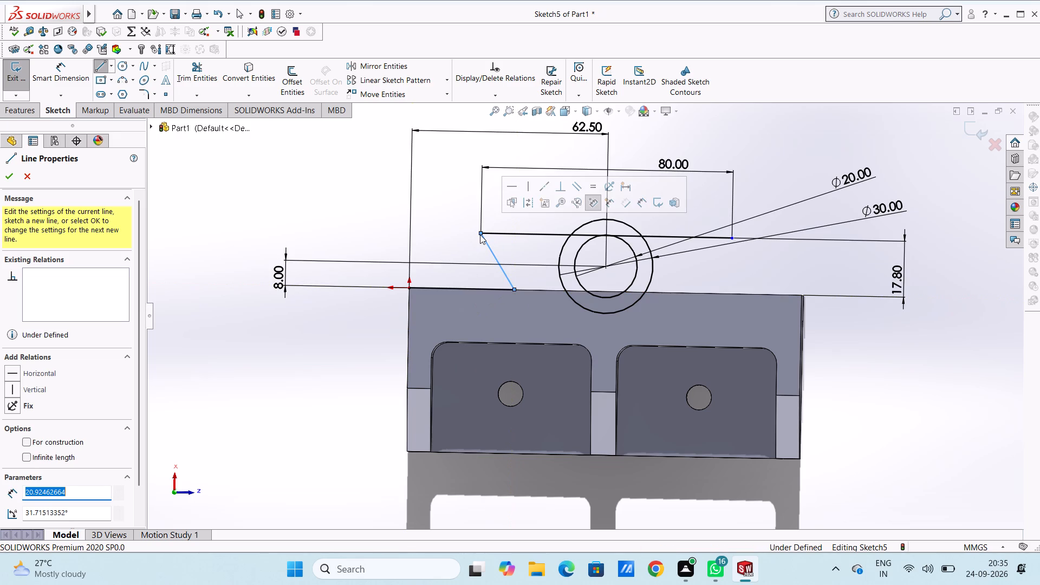
key("Escape")
key("Escape")
key("Escape")
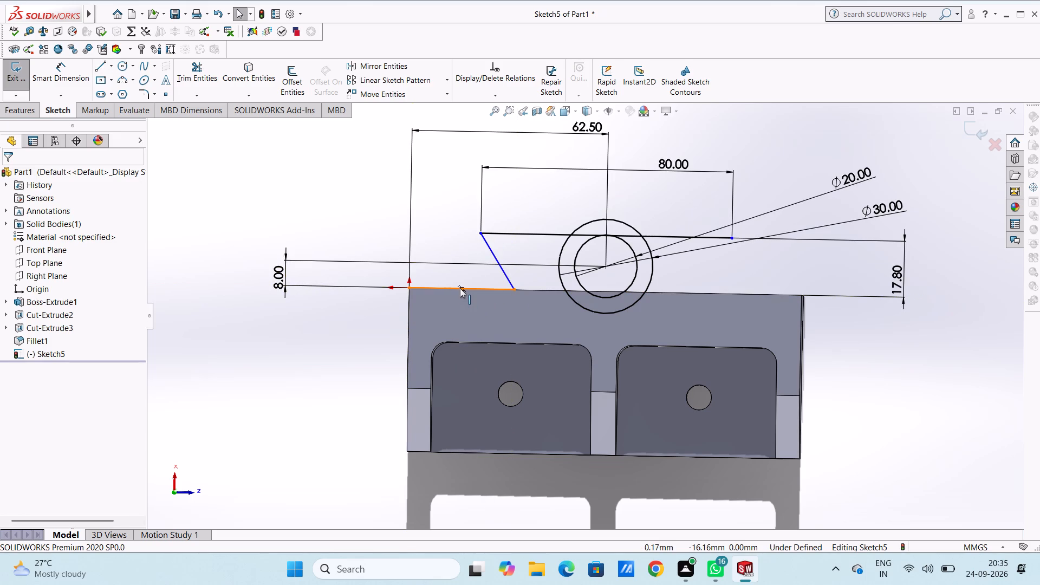
Sketch a 33.5 mm line inward from the back edge's opposite corner, continuing with a slanted line to the 80 mm line's other end.
left_click(99, 65)
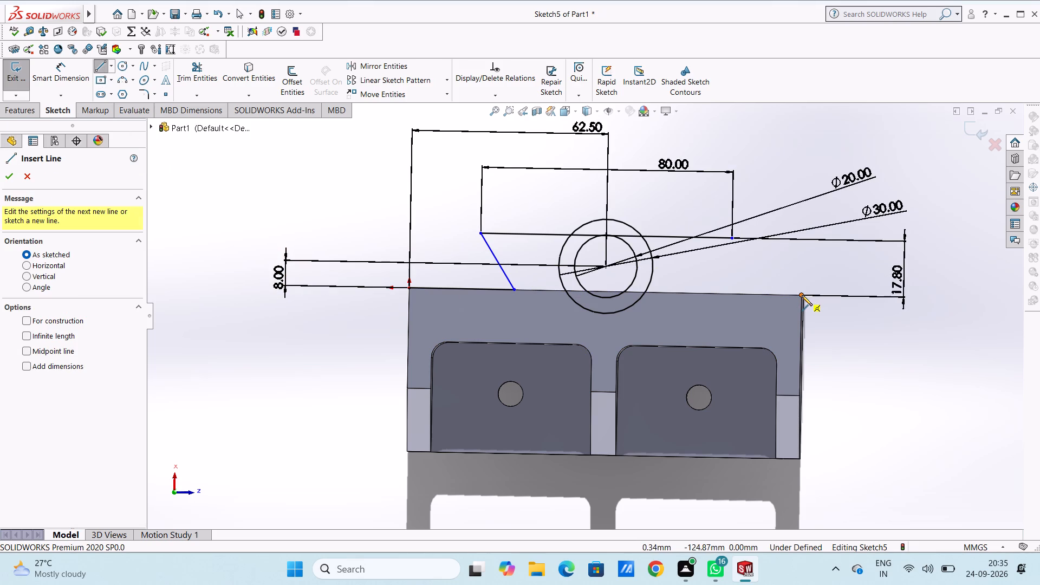
left_click(802, 295)
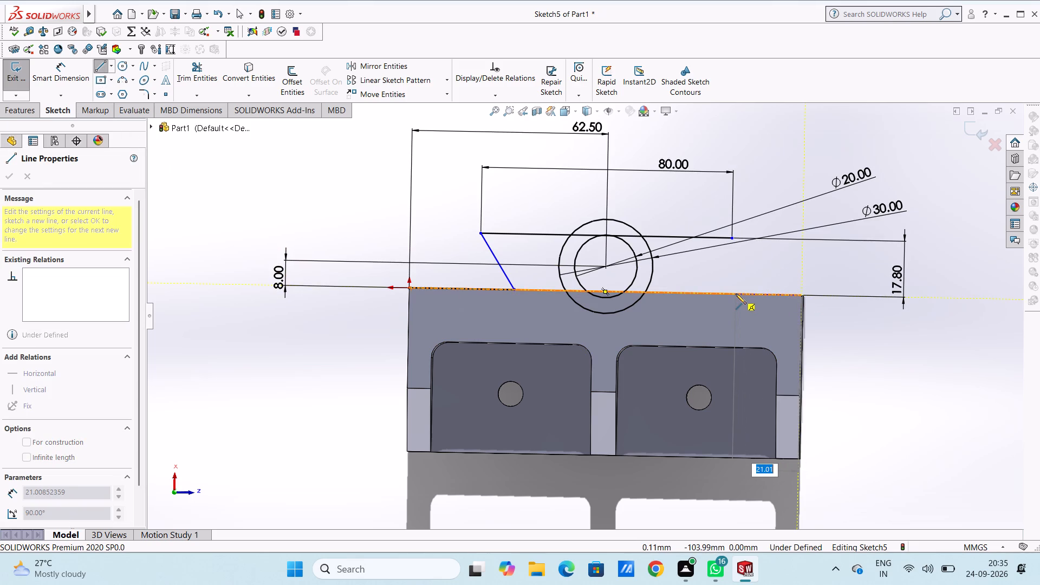
type("33.5")
key("Return")
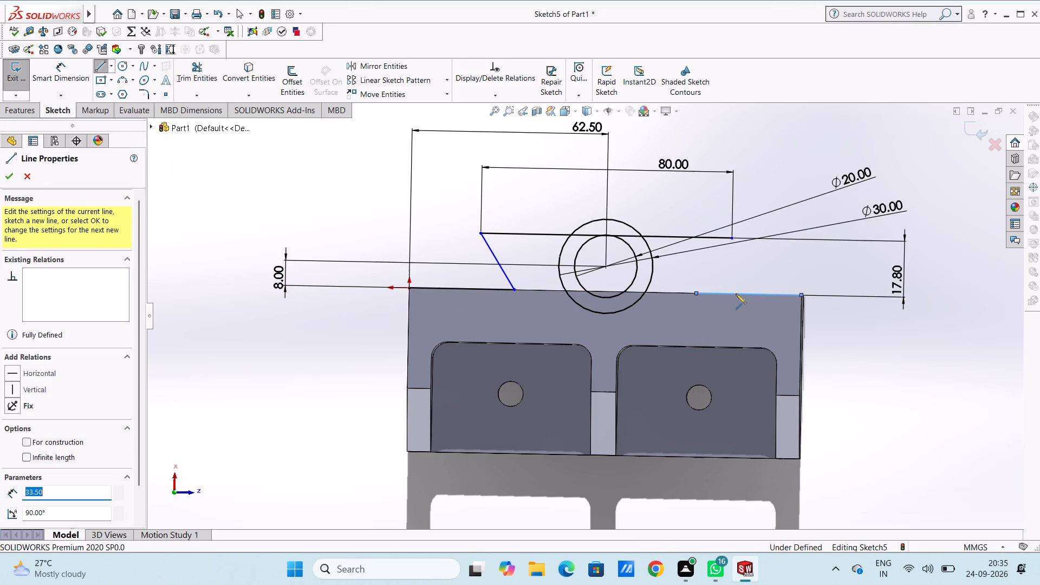
left_click(731, 239)
key("Escape")
key("Escape")
key("Escape")
key("Escape")
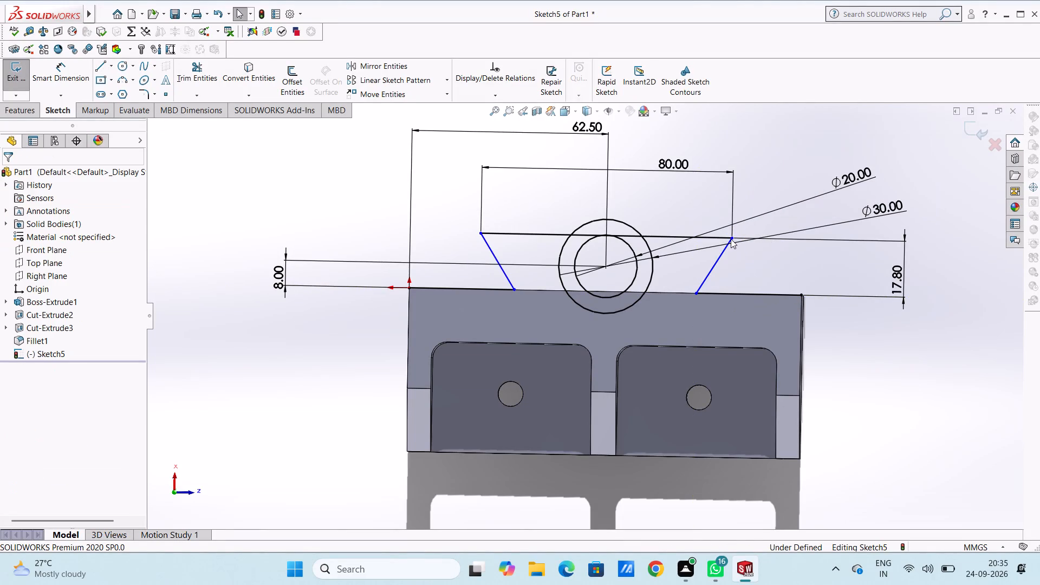
middle_click(731, 238)
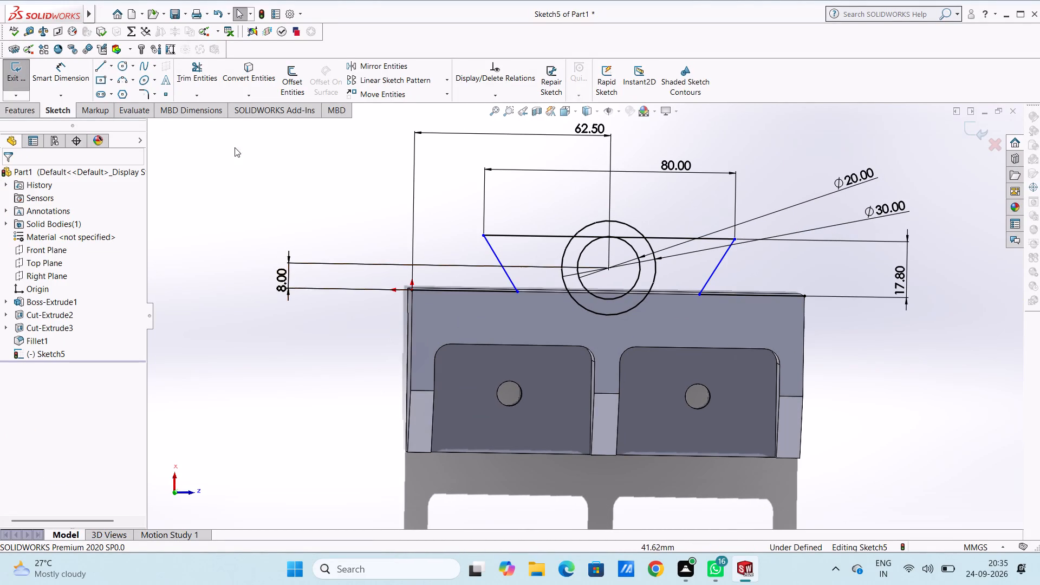
Trim away the two 33.5 mm lines lying along the back edge, keeping both slanted lines.
left_click(198, 73)
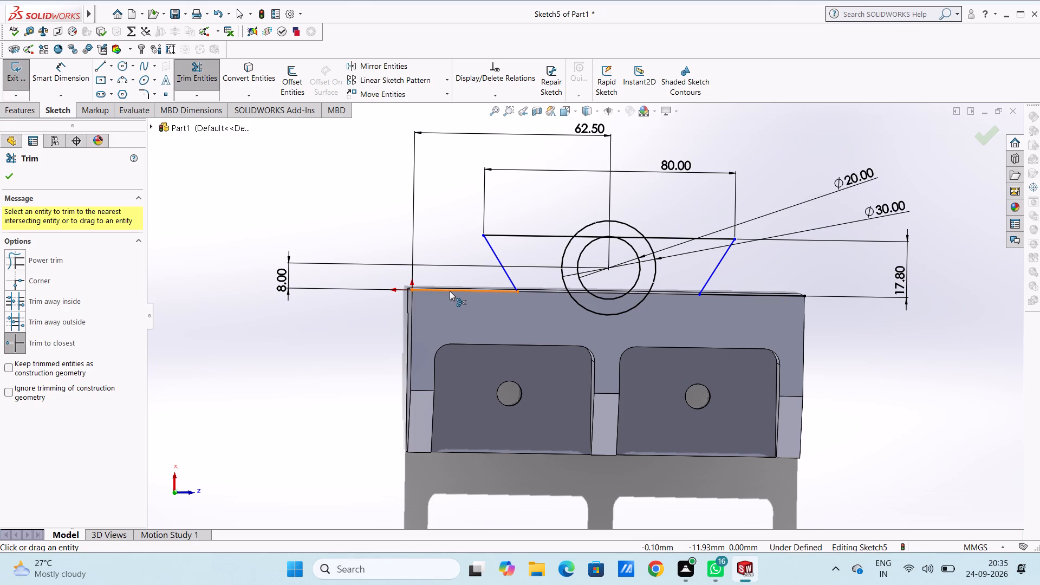
left_click(450, 291)
left_click(763, 295)
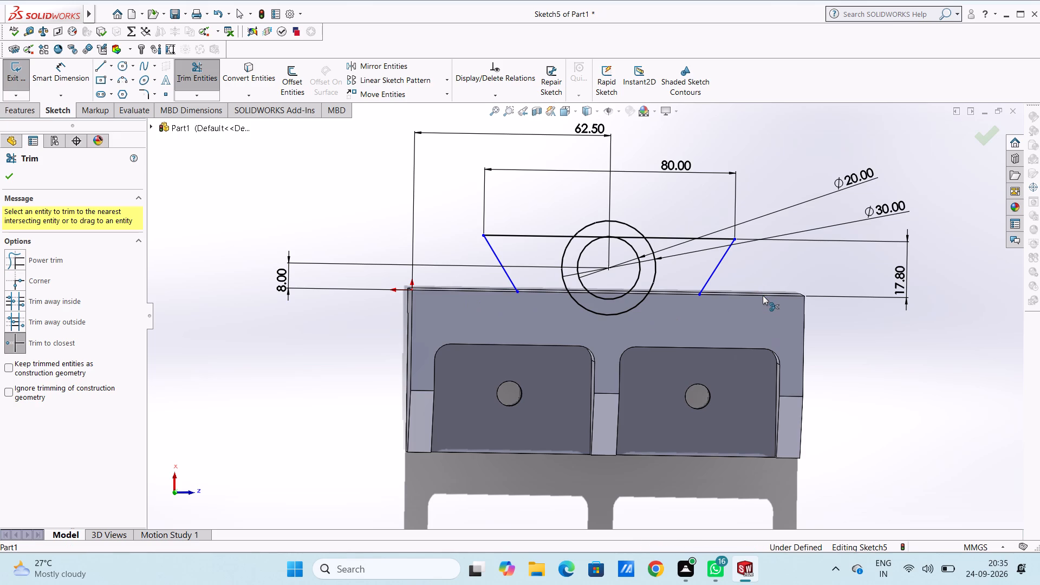
key("Escape")
key("Escape")
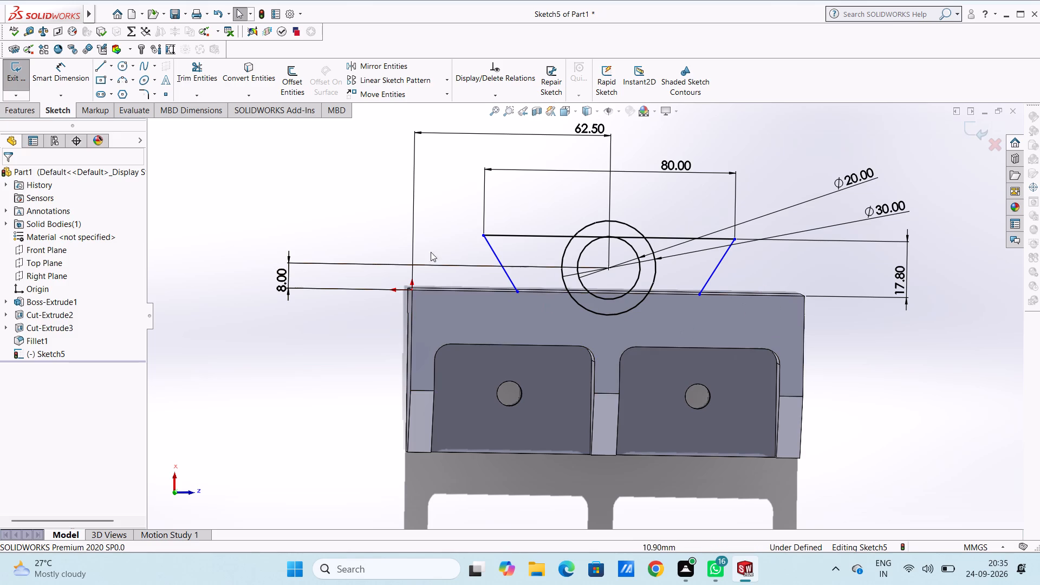
Close the trapezoidal profile with a line about 58 mm long along the back edge, joining the slanted lines' free ends.
left_click(94, 68)
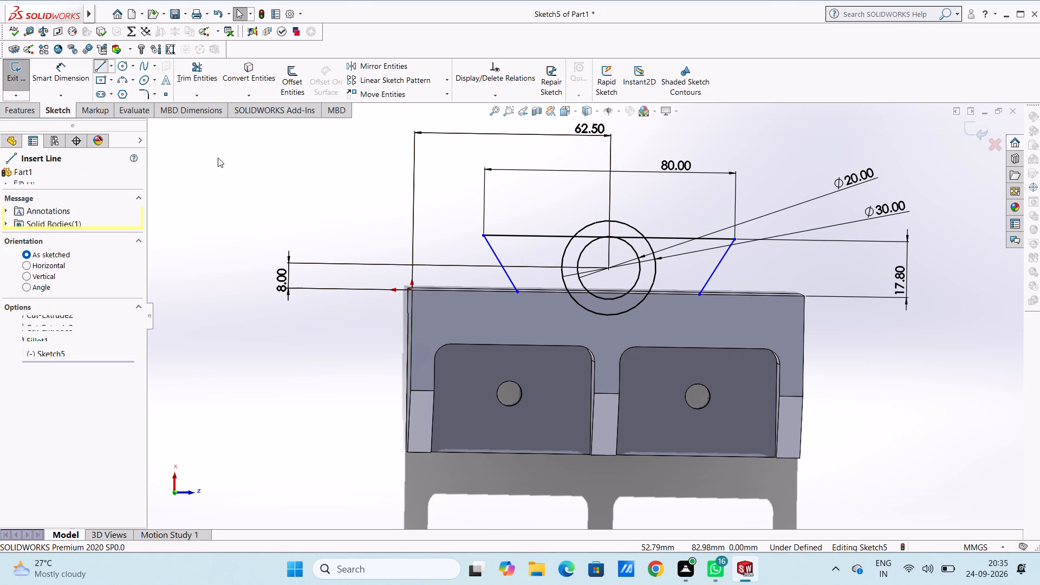
left_click(517, 291)
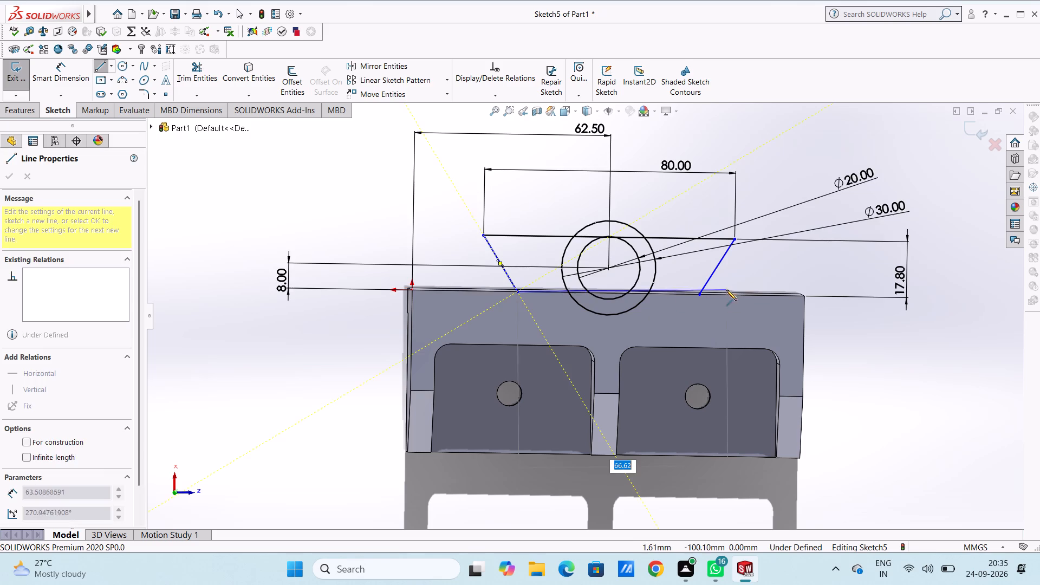
left_click(699, 297)
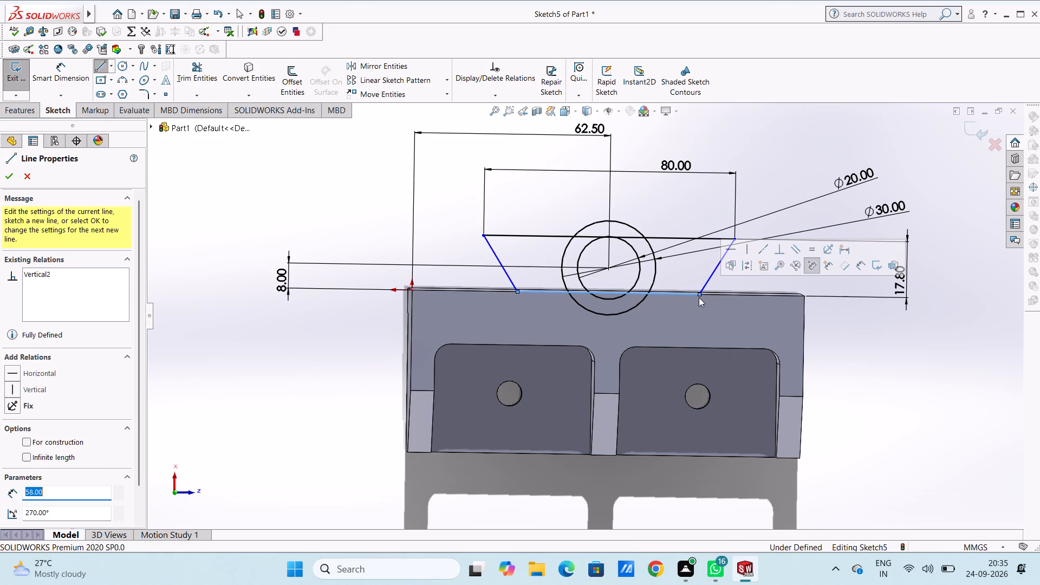
key("Escape")
key("Escape")
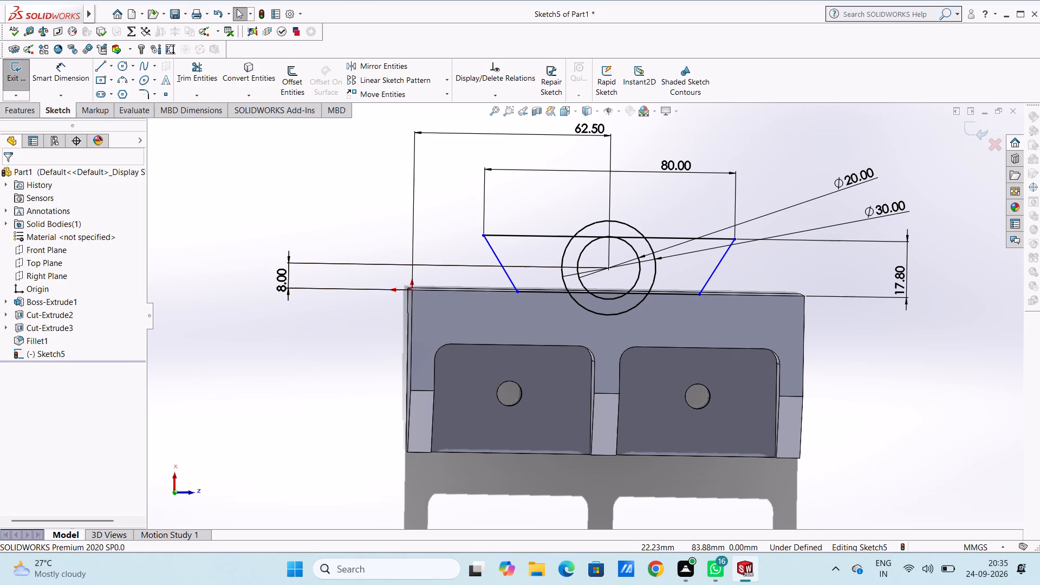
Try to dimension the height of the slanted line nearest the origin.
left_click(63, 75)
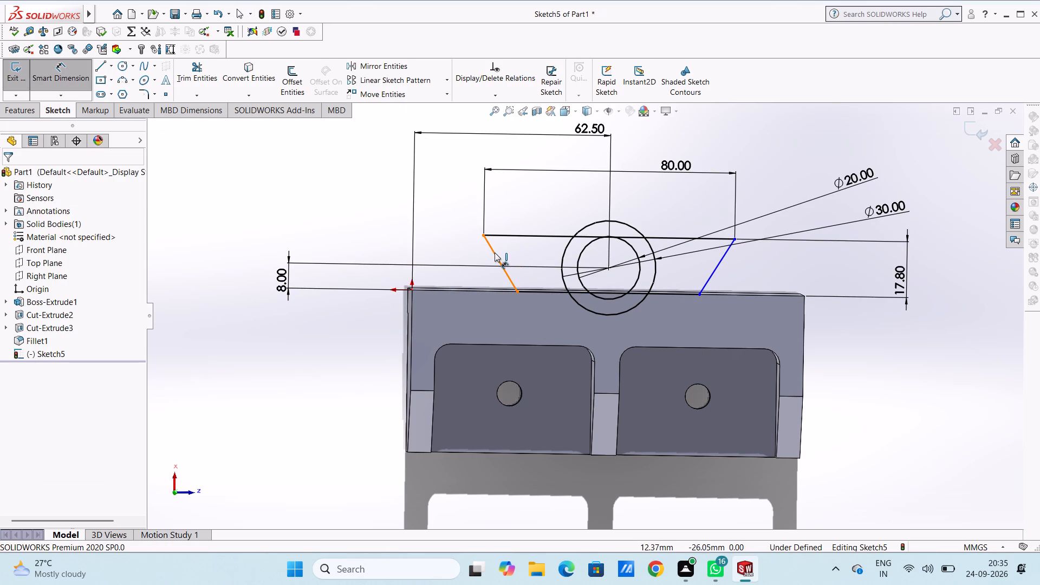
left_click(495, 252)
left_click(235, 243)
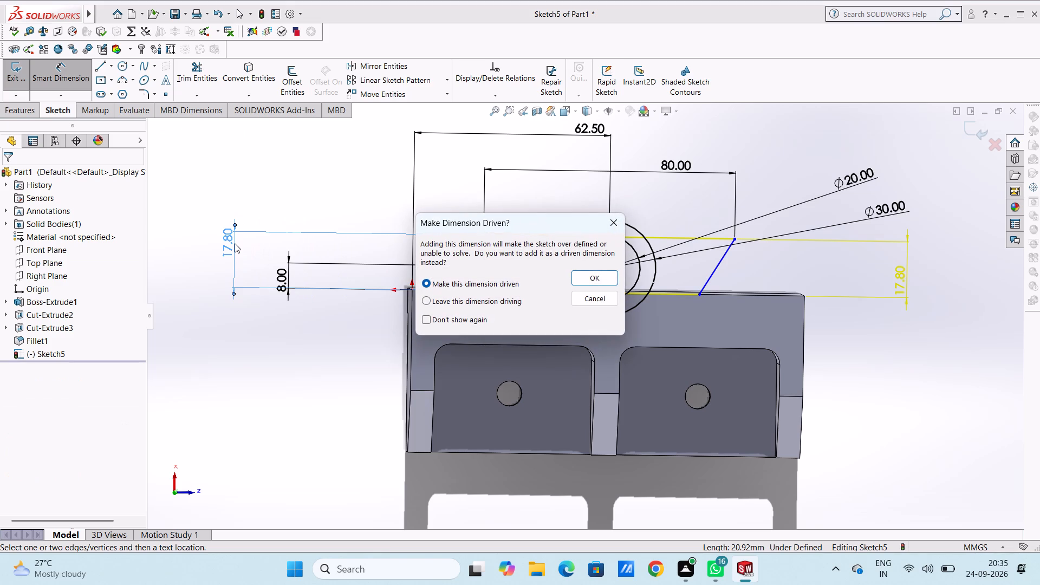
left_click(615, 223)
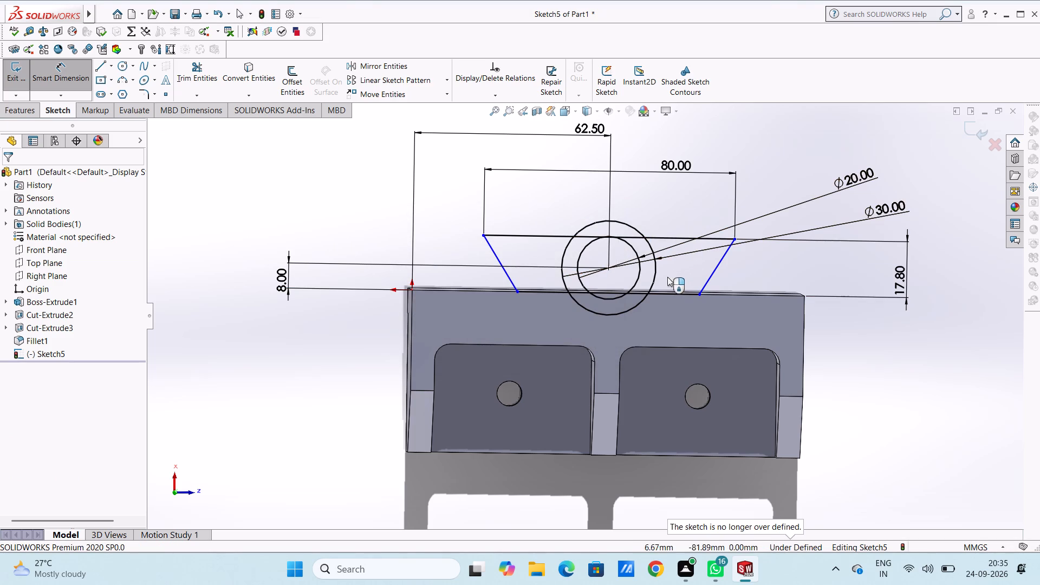
Dimension the length of the trapezoid's line along the back edge.
left_click_drag(663, 292, 647, 354)
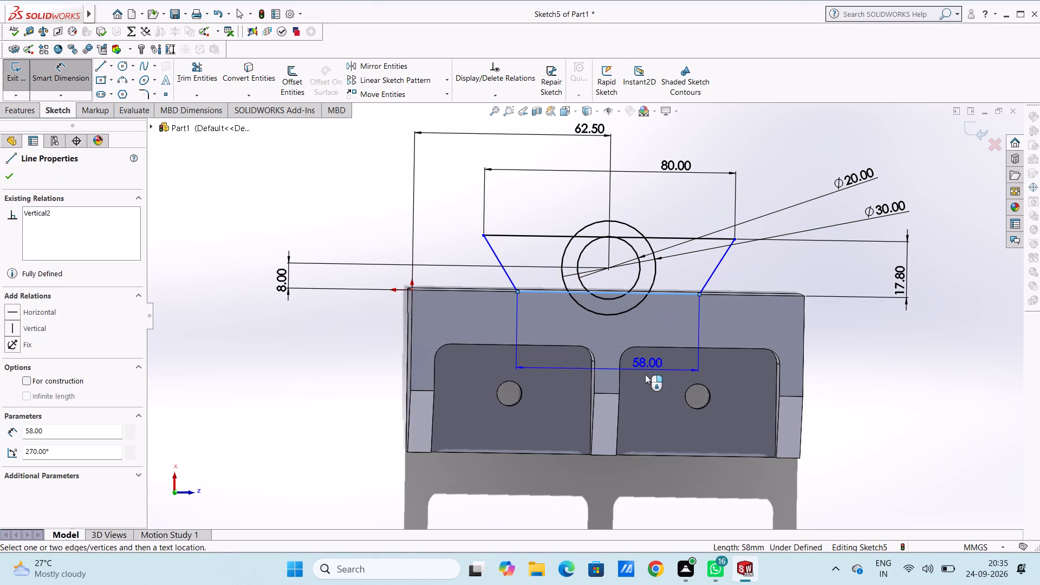
left_click(646, 393)
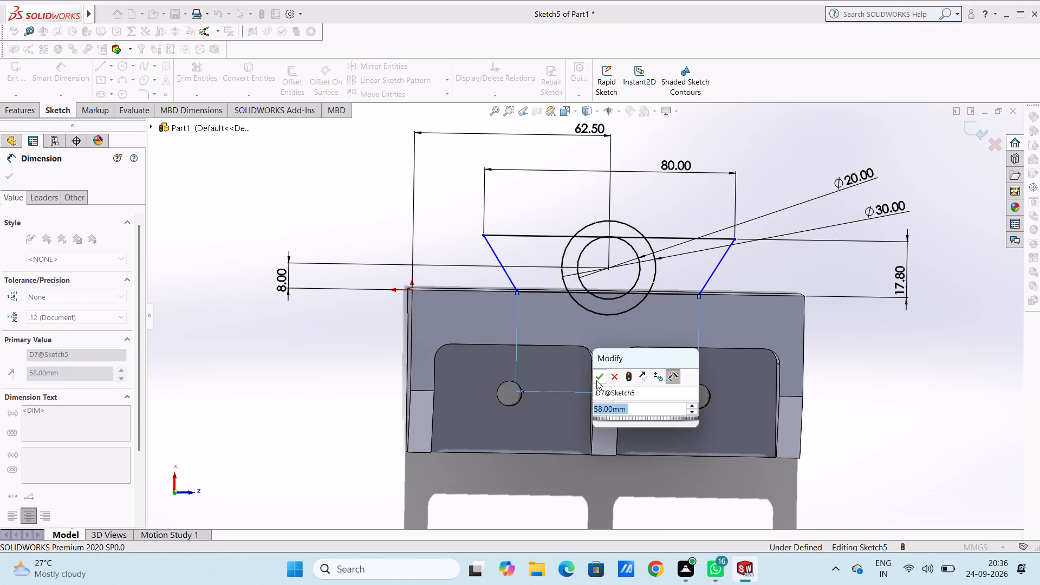
left_click(597, 380)
left_click(352, 207)
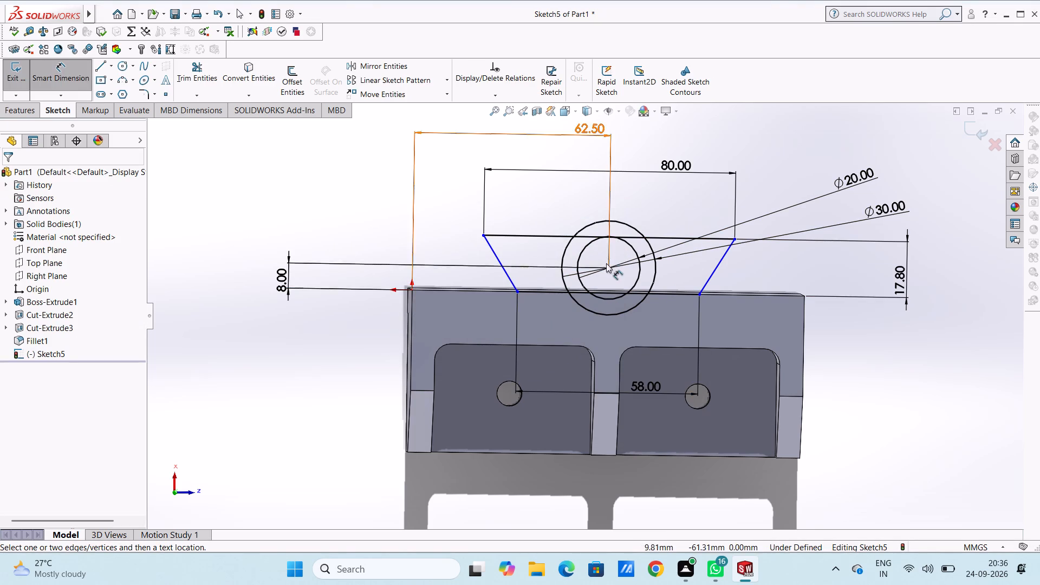
Dimension the offset, measured parallel to the back edge, between the ends of the slanted line farthest from the origin.
left_click(726, 254)
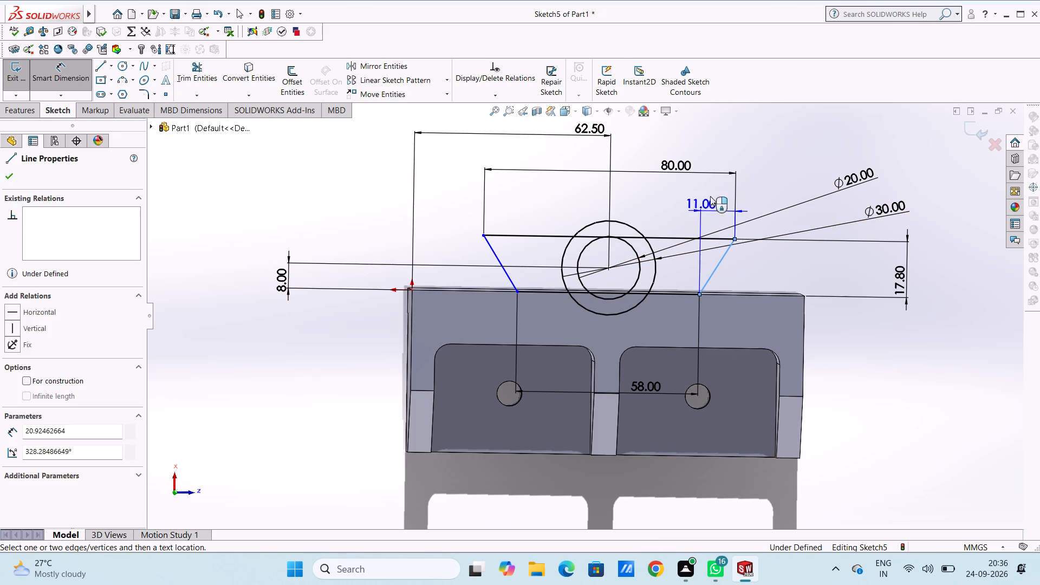
left_click(722, 137)
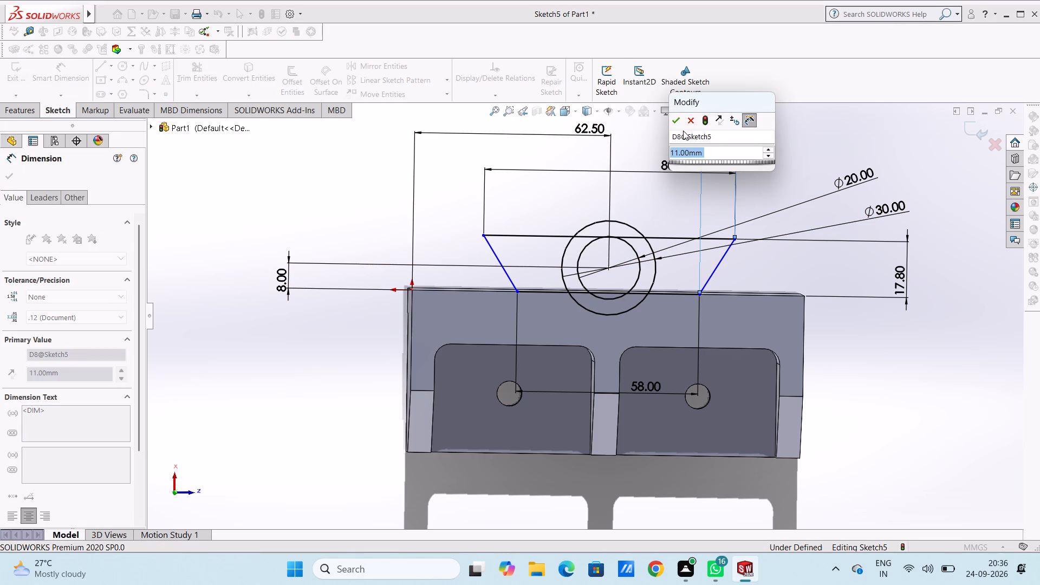
left_click_drag(674, 123, 645, 134)
left_click(375, 178)
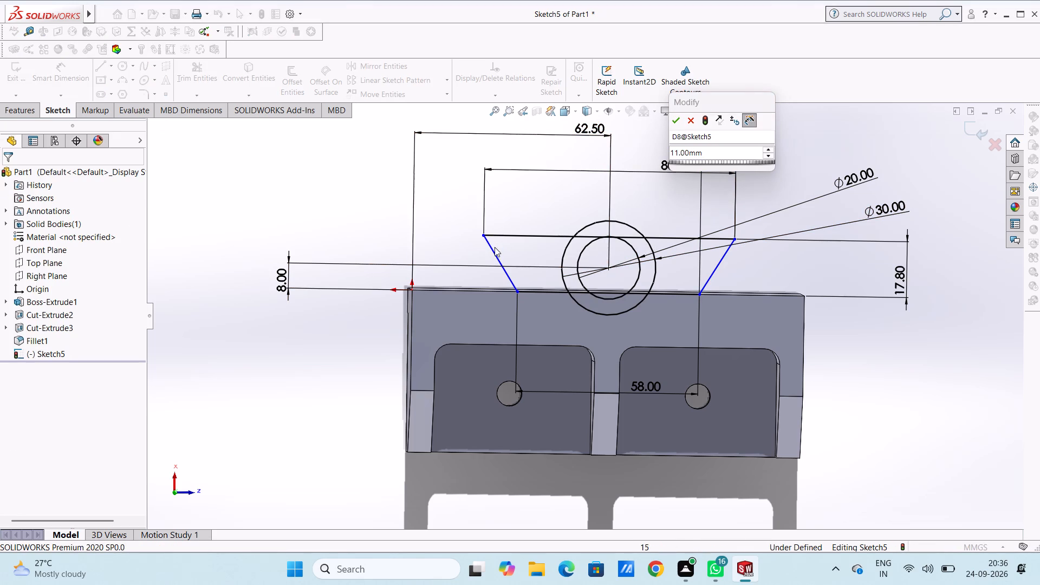
left_click(495, 250)
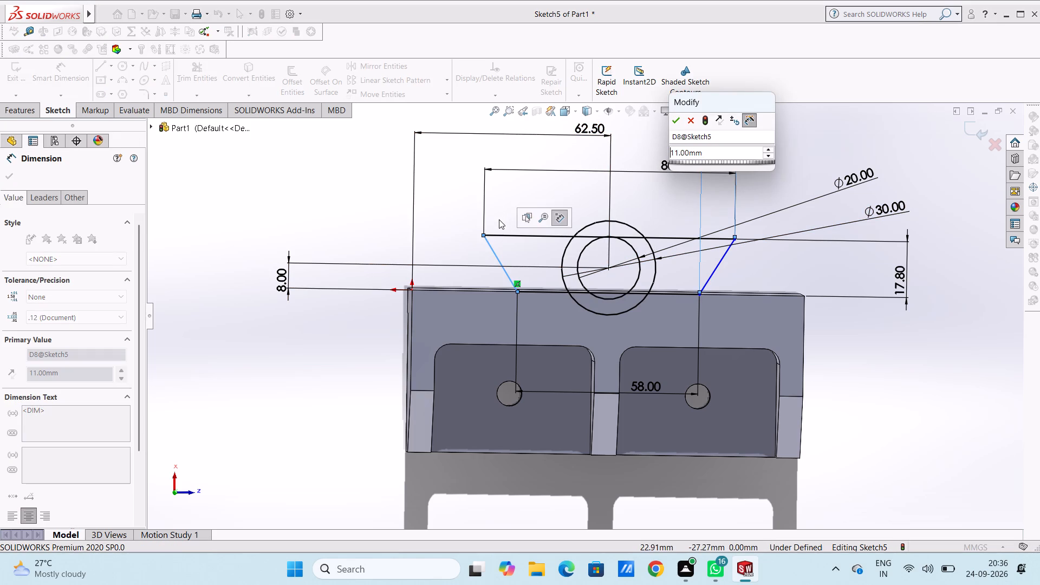
left_click(499, 212)
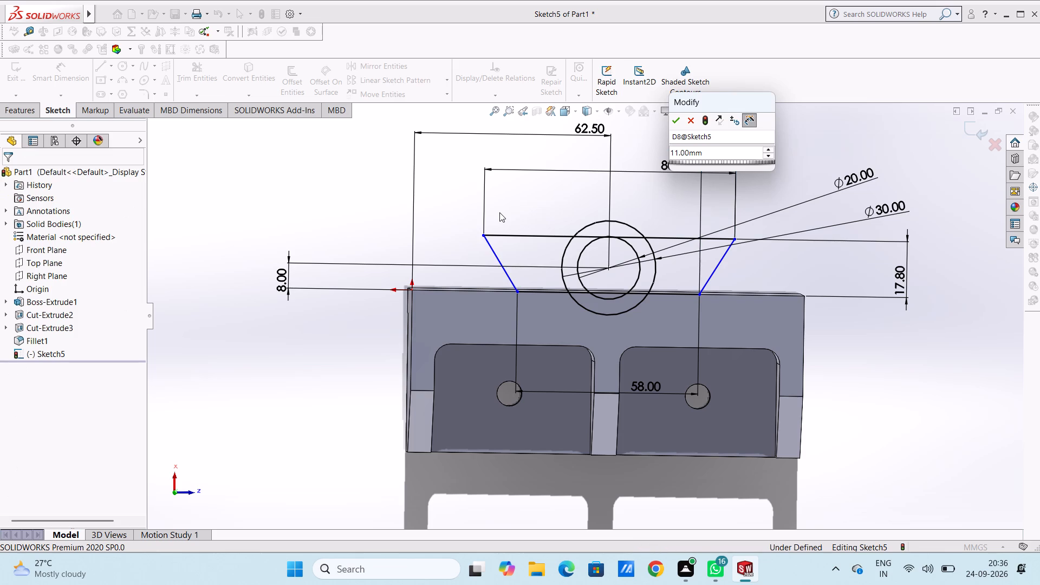
left_click(671, 117)
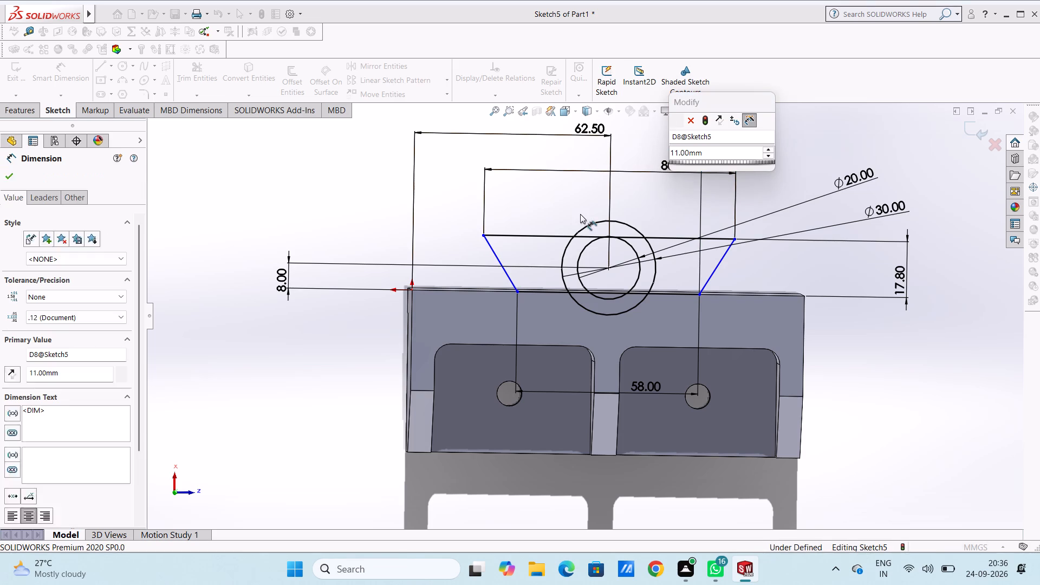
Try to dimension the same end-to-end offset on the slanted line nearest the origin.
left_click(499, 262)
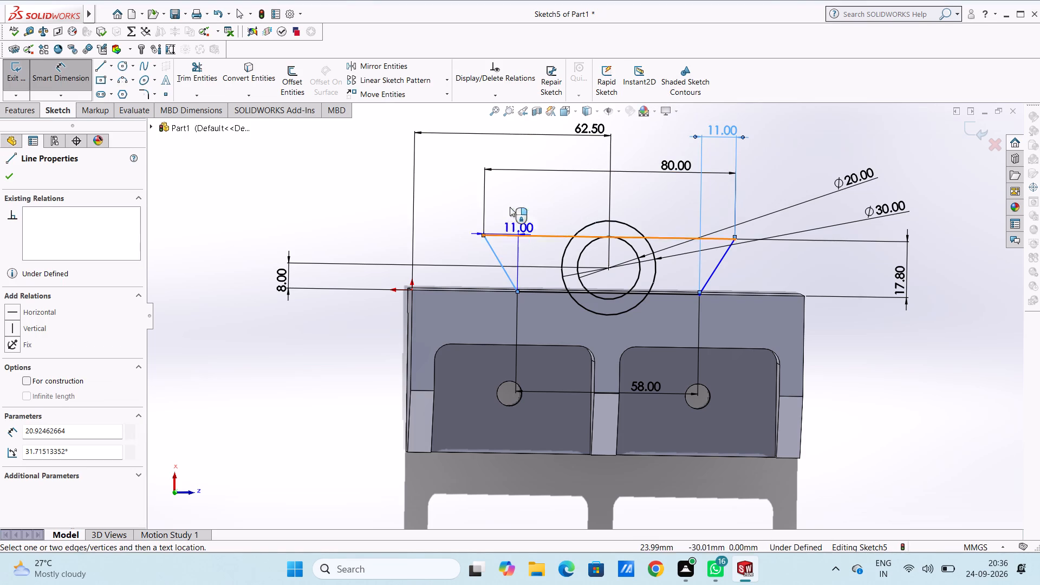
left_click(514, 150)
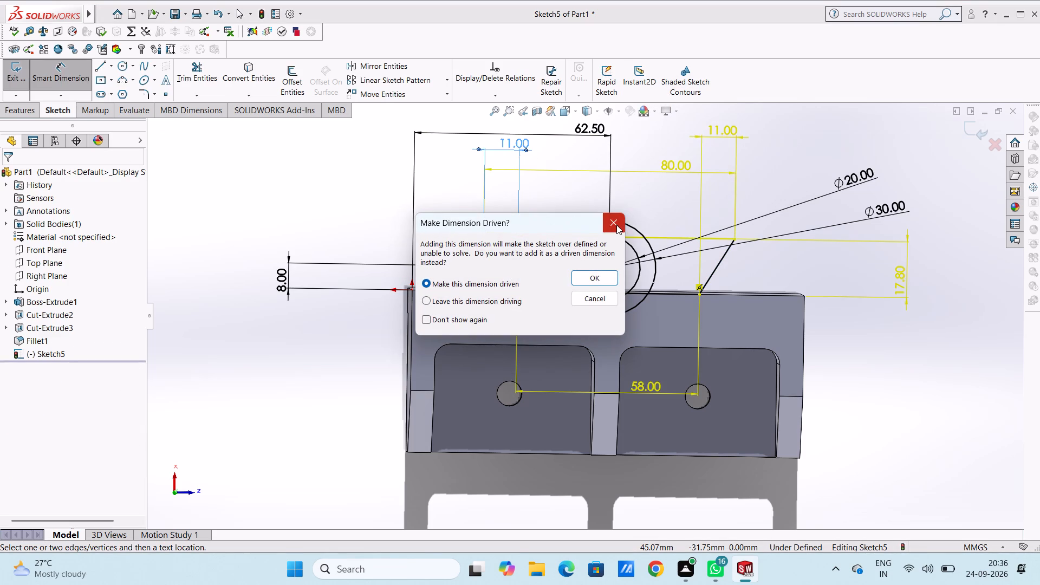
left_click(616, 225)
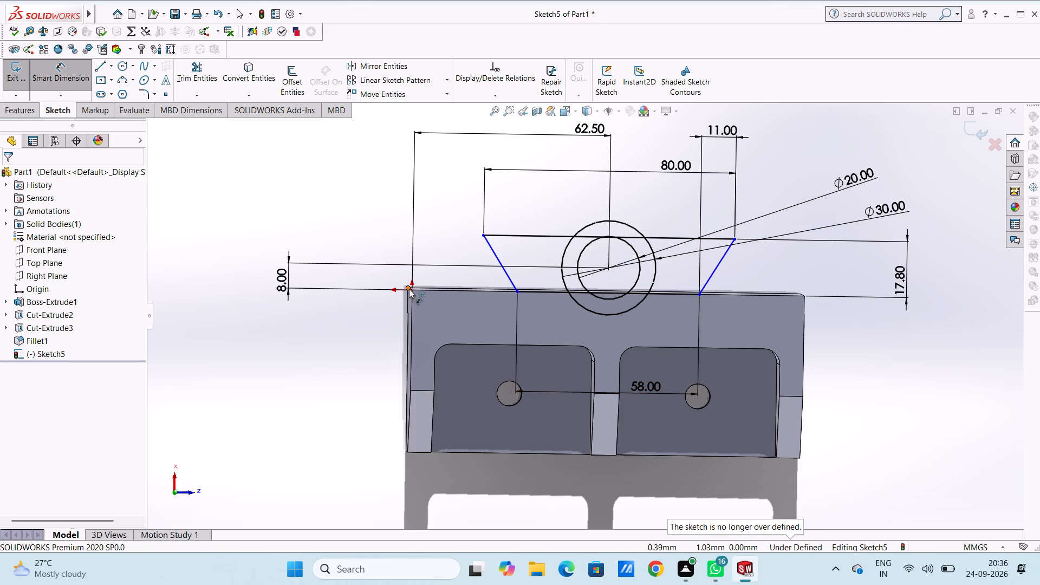
Dimension the distance along the back edge from the origin to the far end of the 80 mm line.
left_click(408, 288)
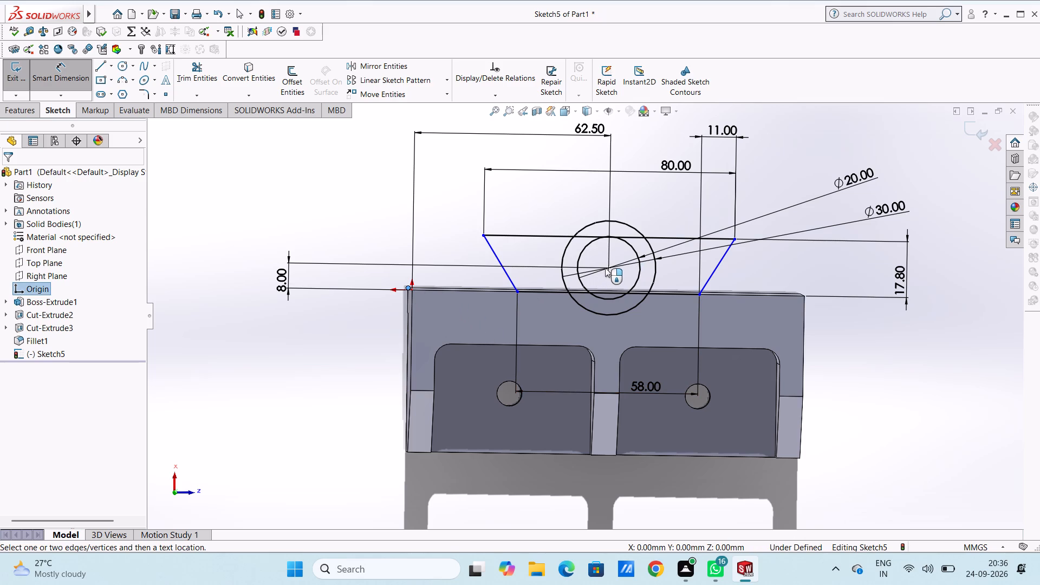
left_click(737, 239)
left_click(724, 145)
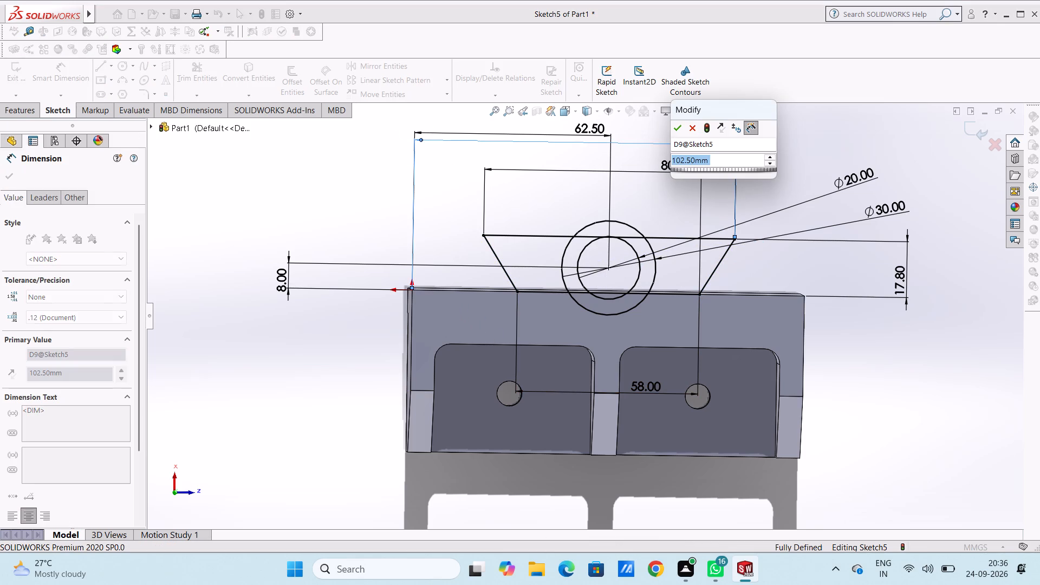
left_click(673, 132)
left_click(653, 153)
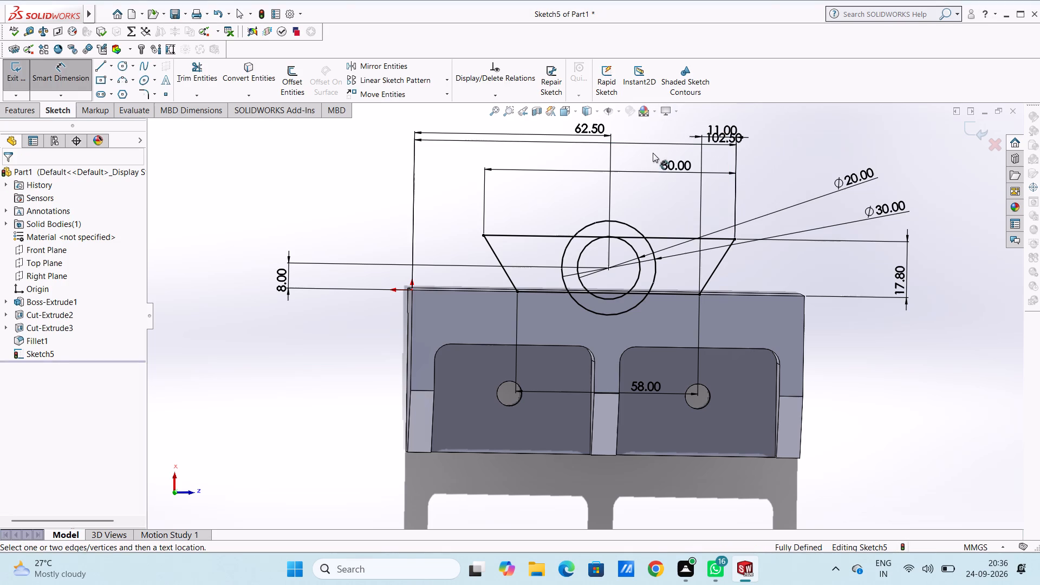
Trim away the parts of the line along the back edge that lie inside the 30 mm circle.
left_click(203, 74)
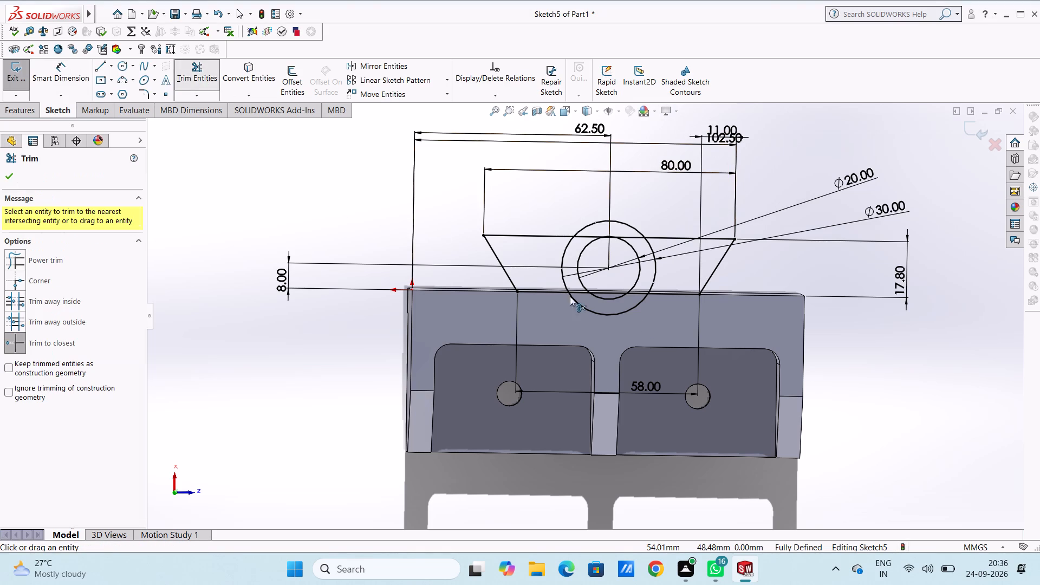
scroll(652, 311, "down", 2)
left_click(541, 286)
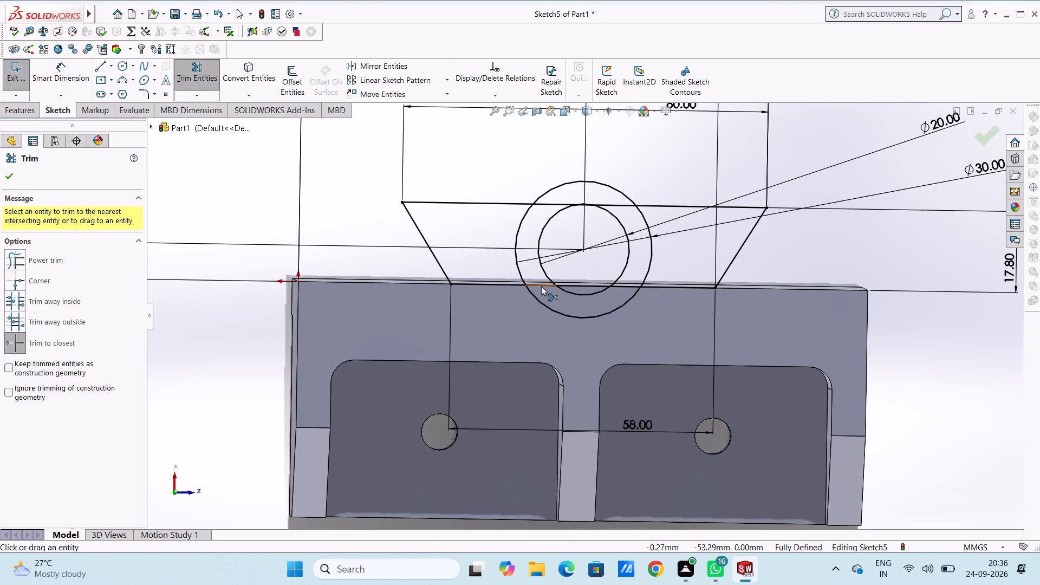
left_click(569, 284)
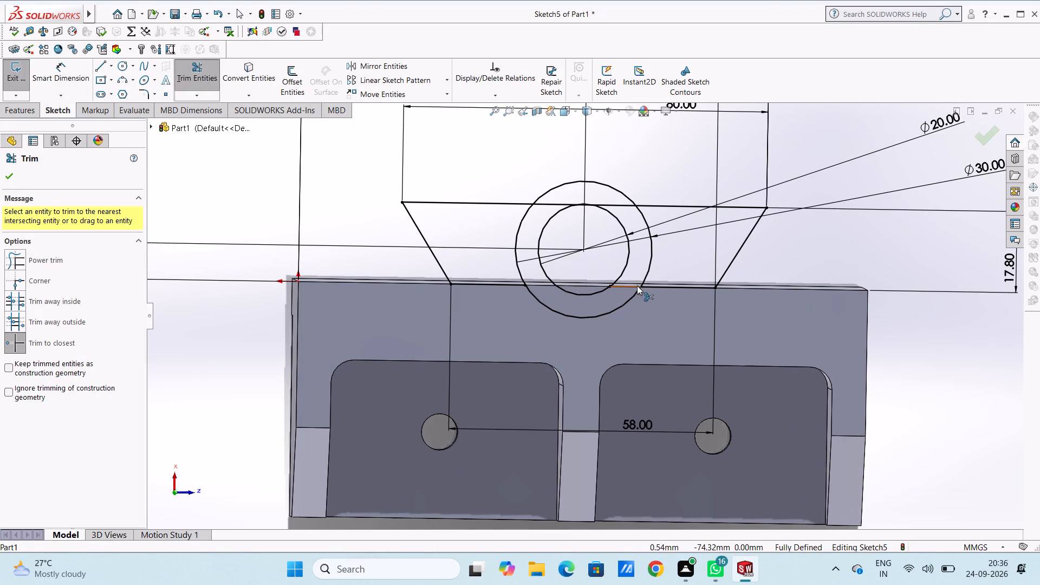
left_click(628, 285)
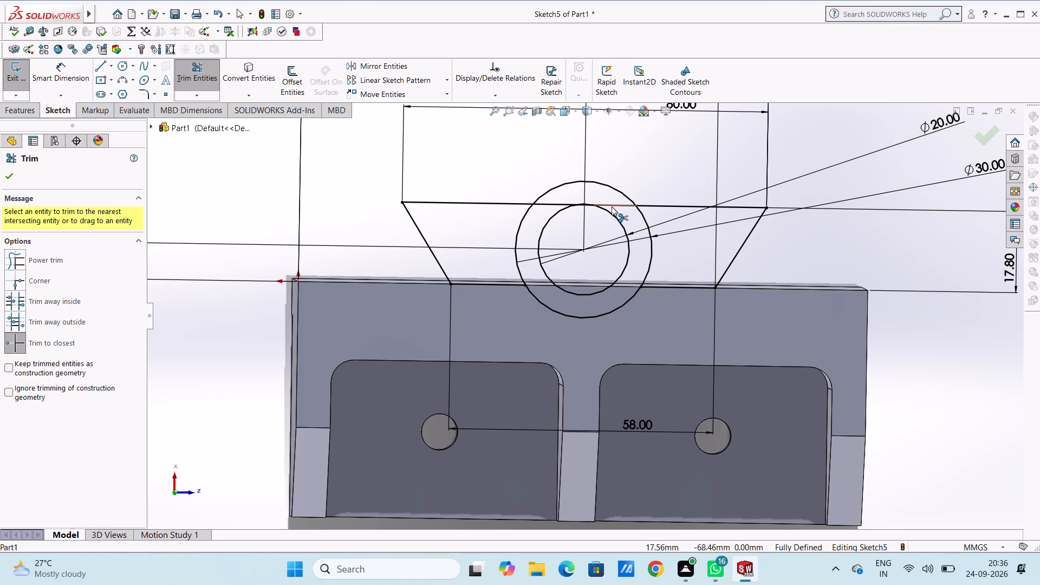
Trim away the 80 mm line's segments inside the 30 mm circle, including the short piece crossing the 20 mm circle.
left_click(612, 206)
left_click(561, 203)
scroll(583, 209, "down", 4)
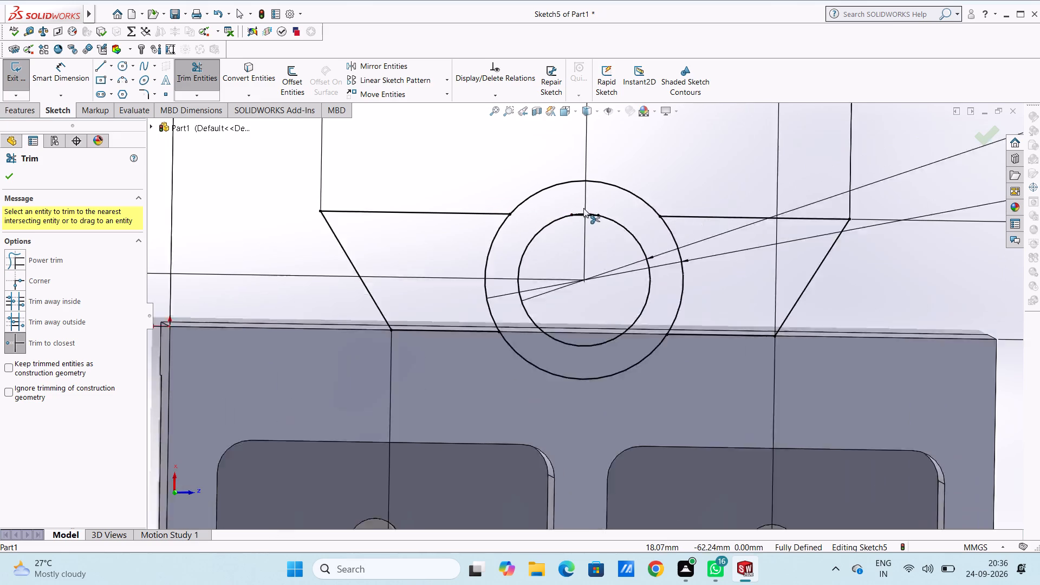
scroll(583, 208, "down", 2)
scroll(589, 252, "down", 6)
left_click(588, 274)
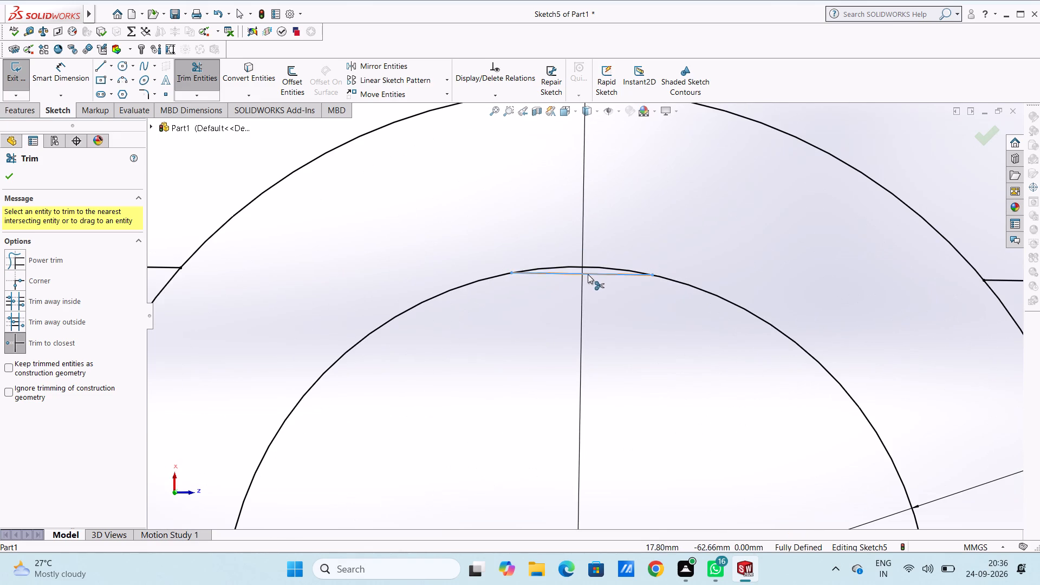
scroll(598, 300, "up", 3)
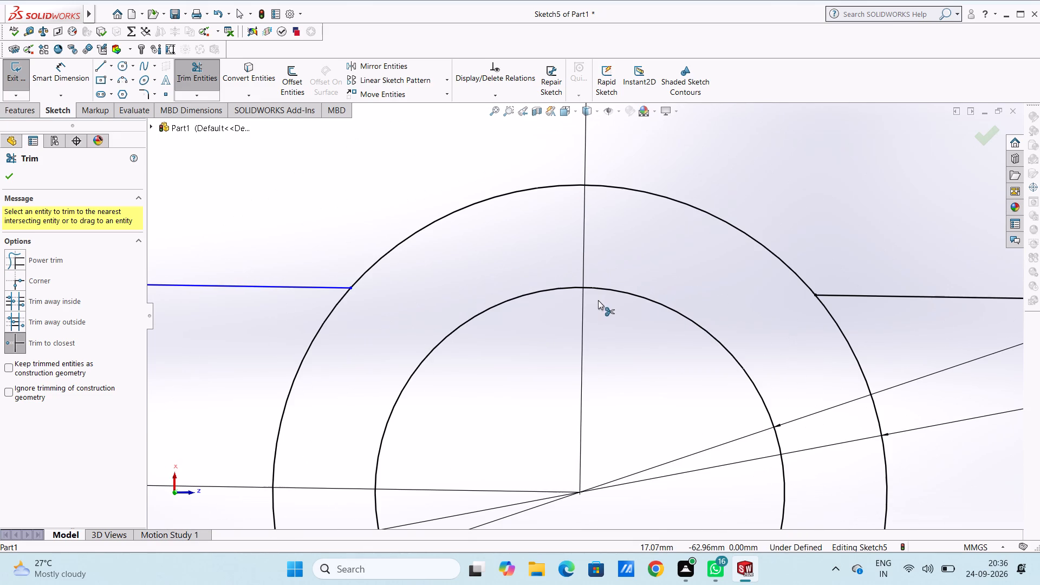
scroll(598, 300, "up", 6)
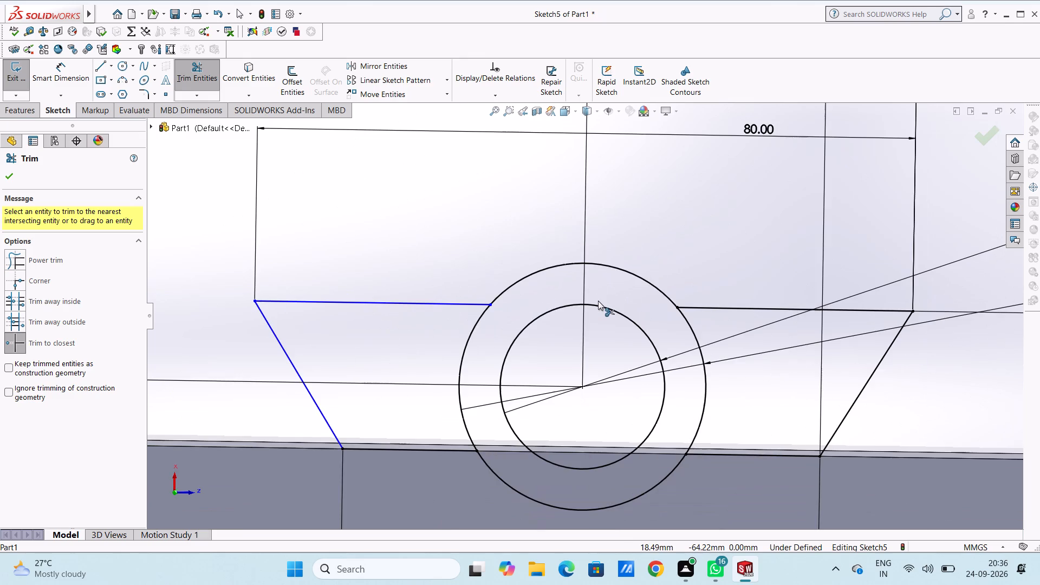
scroll(598, 301, "up", 3)
key("Escape")
key("Escape")
scroll(598, 301, "up", 2)
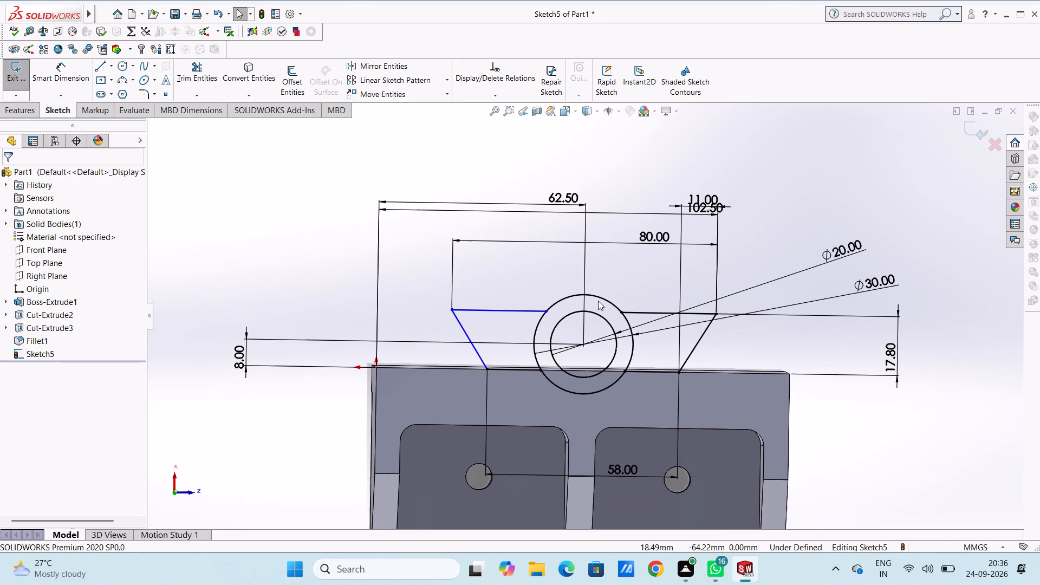
Extrude the sketch's two side regions and both ring portions around the 20 mm bore by 47.5 mm, reversing the direction along the body.
left_click(28, 112)
left_click(16, 75)
middle_click_drag(818, 203, 775, 203)
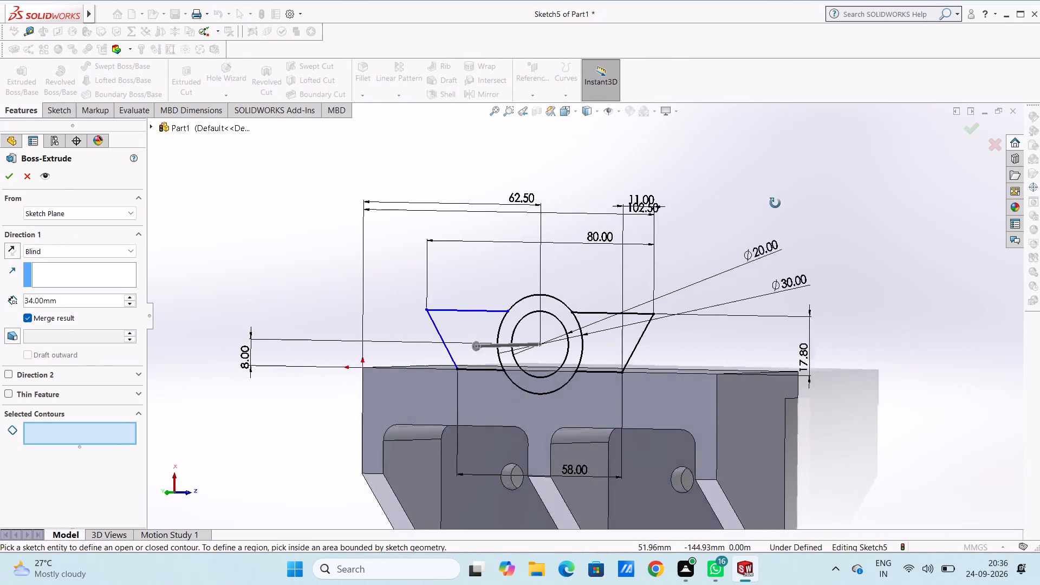
middle_click_drag(775, 203, 791, 204)
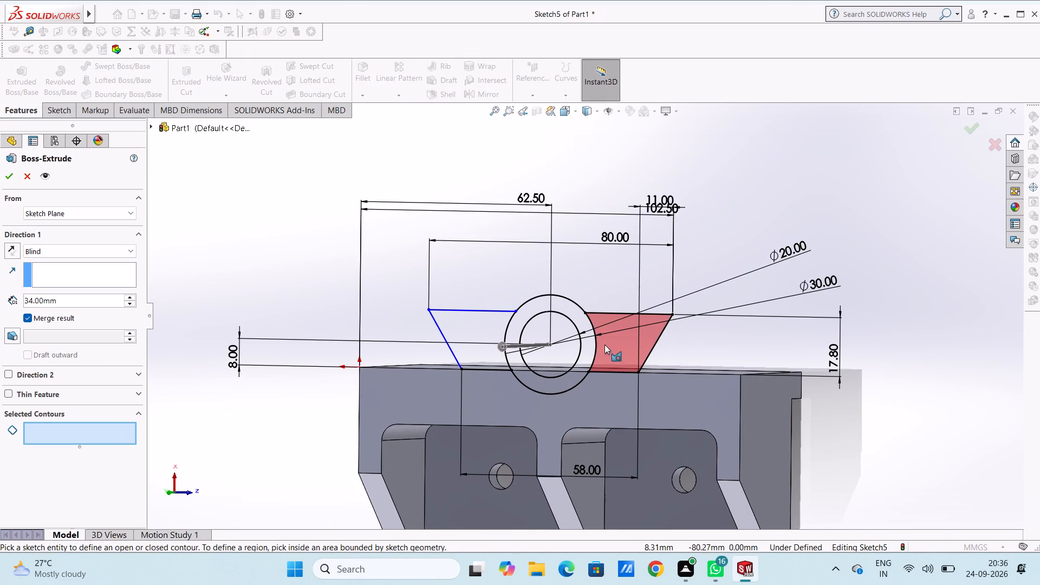
left_click(616, 349)
left_click(469, 342)
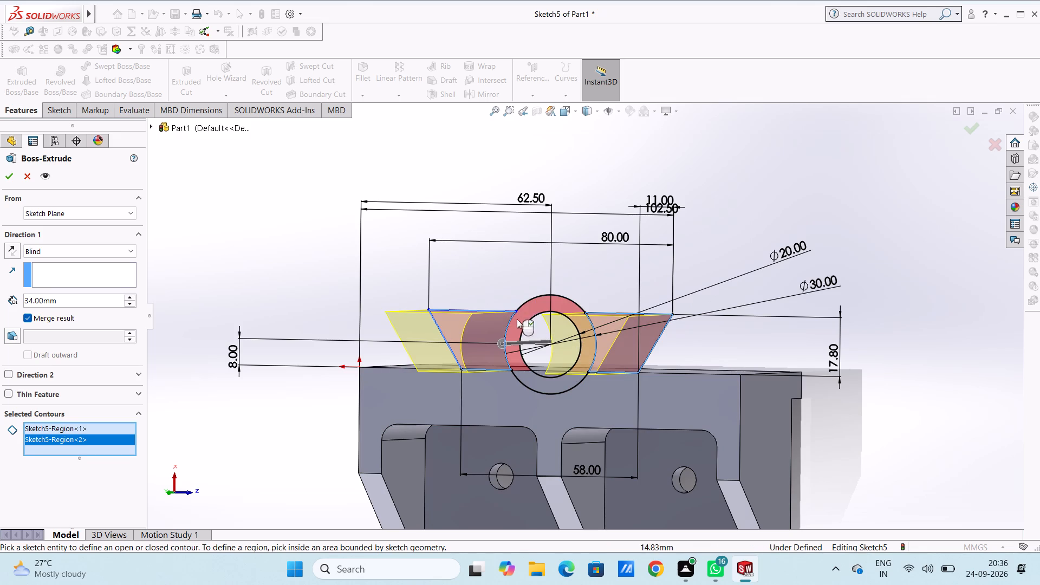
left_click(525, 314)
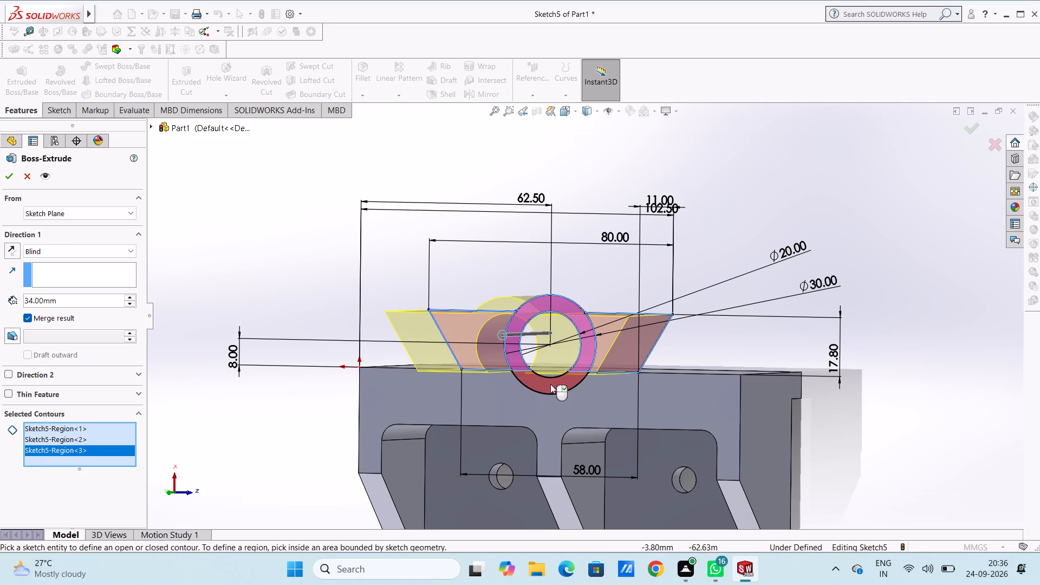
left_click(550, 384)
middle_click_drag(766, 256, 701, 289)
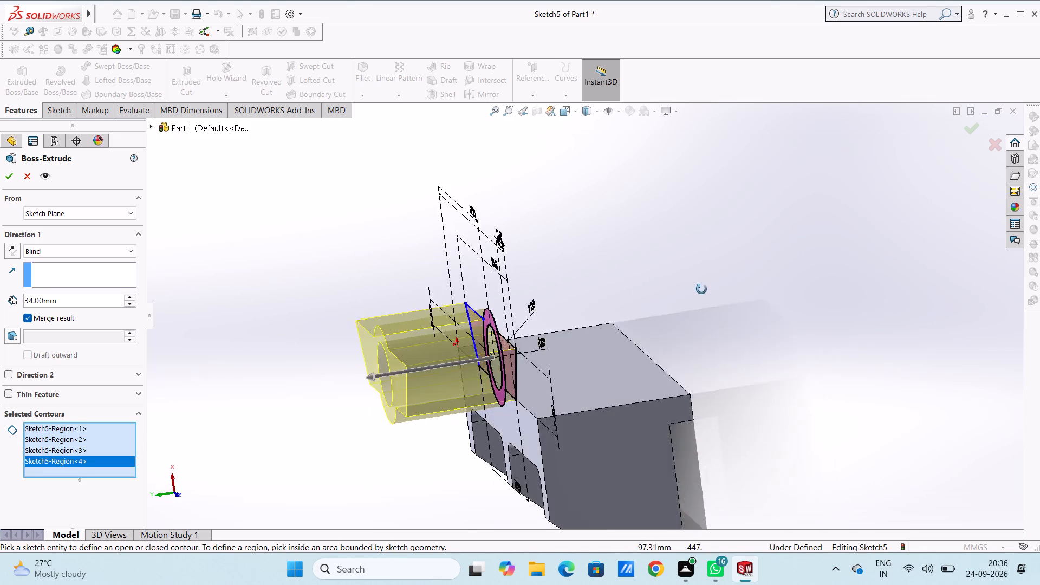
middle_click_drag(701, 289, 687, 268)
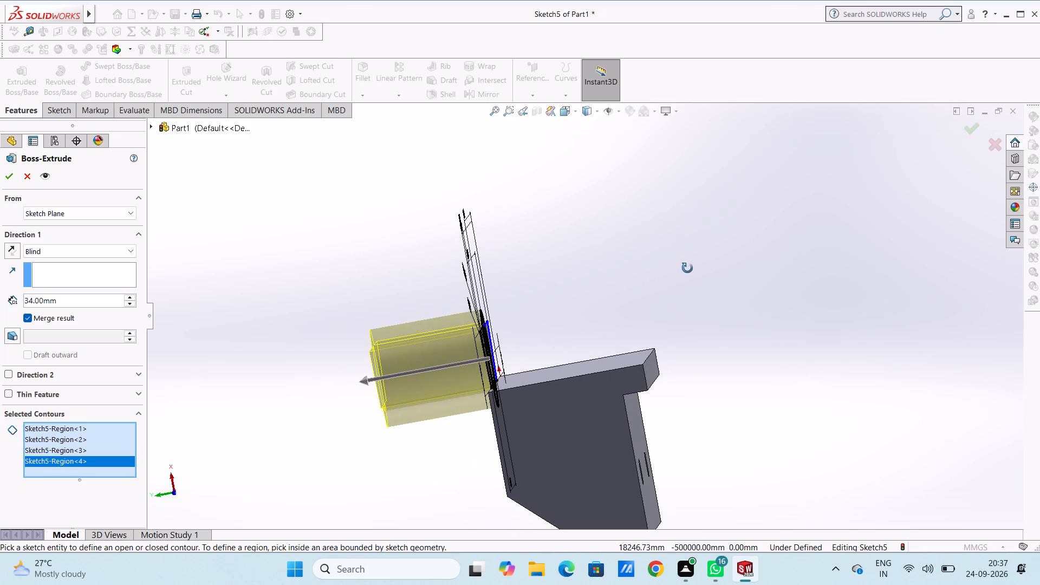
middle_click_drag(687, 268, 688, 267)
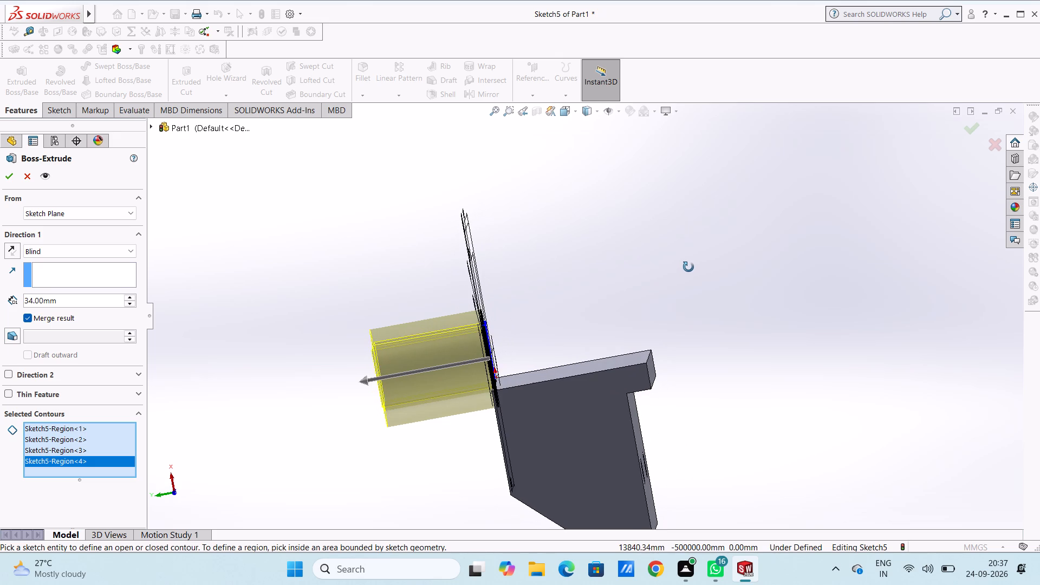
middle_click_drag(688, 267, 690, 267)
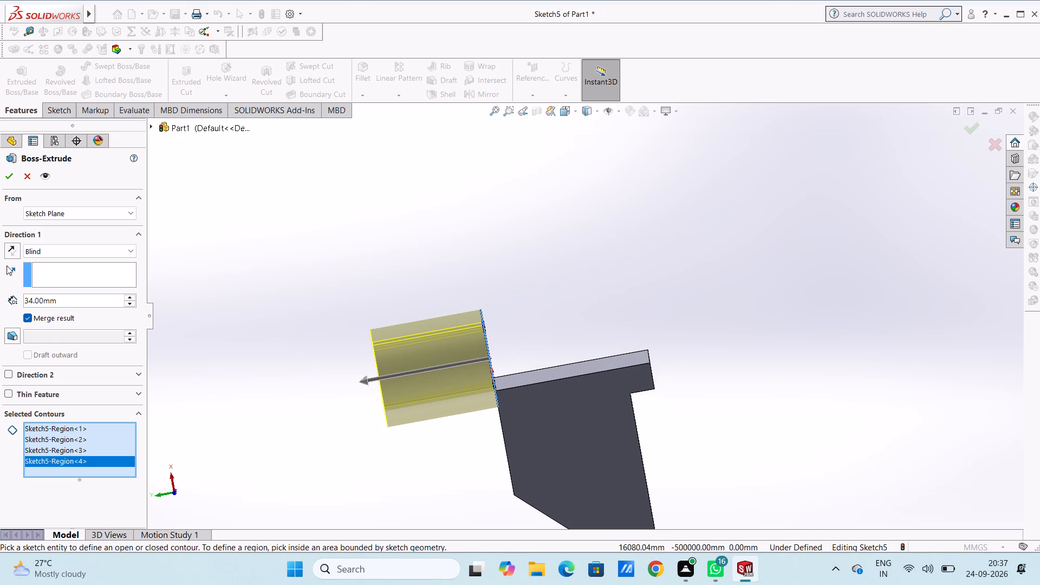
left_click(9, 252)
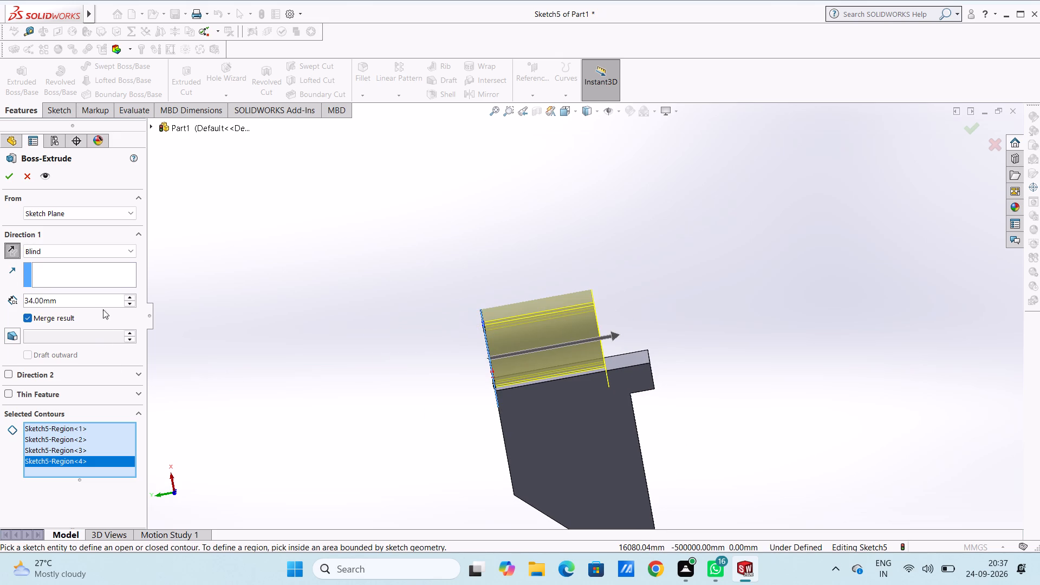
double_click(105, 303)
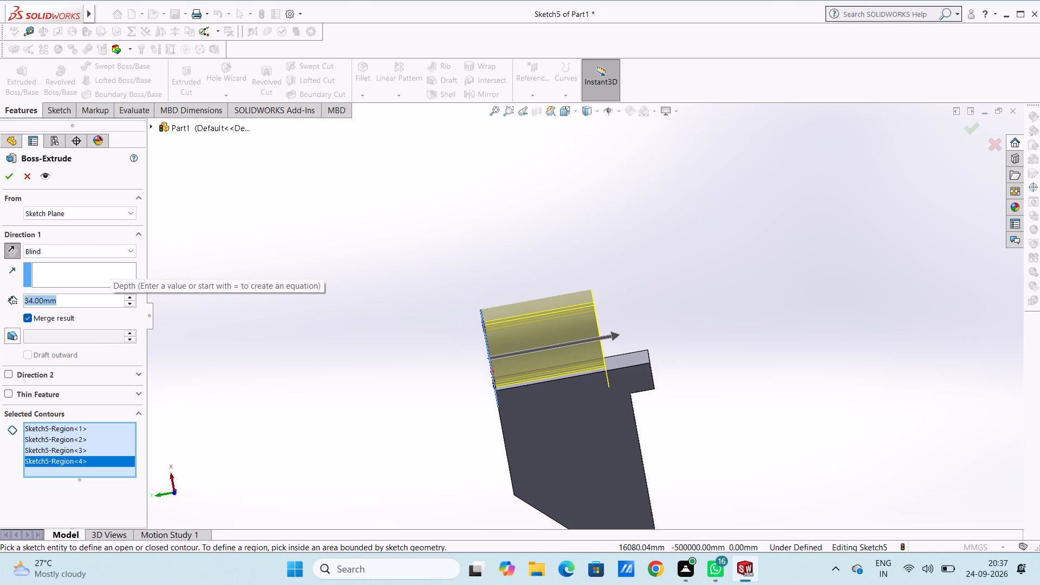
type("47.5")
key("Return")
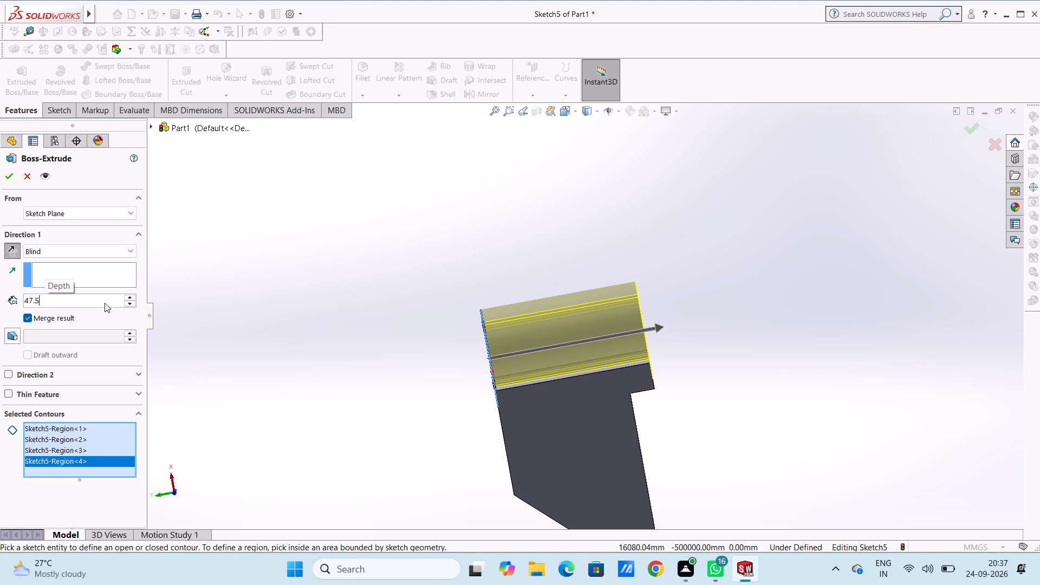
left_click(10, 179)
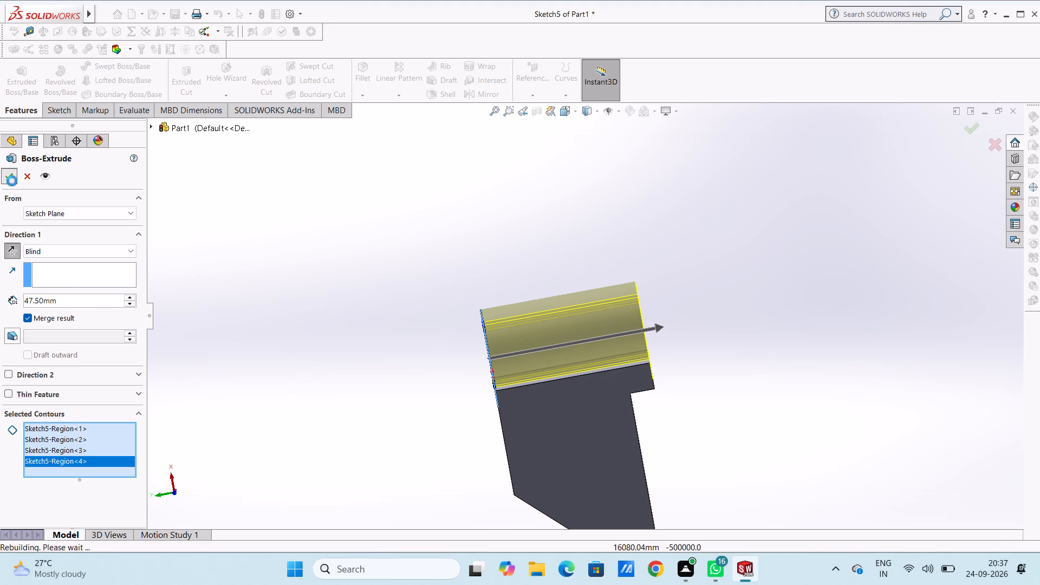
left_click(312, 283)
Examine the extruded trapezoidal block and the shape of its bore from several viewing angles.
middle_click_drag(341, 282, 400, 250)
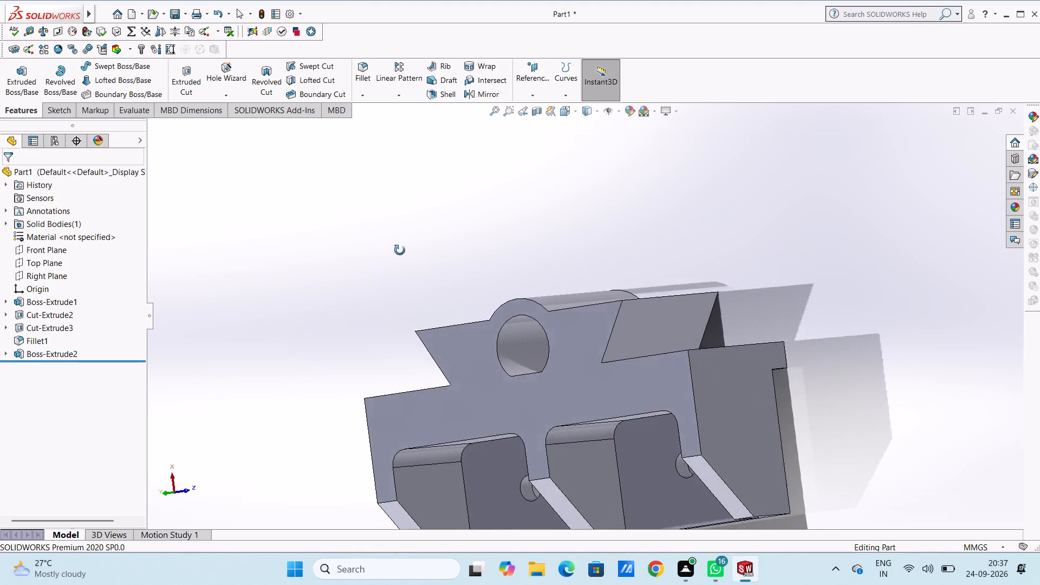
middle_click_drag(400, 250, 436, 250)
middle_click(438, 251)
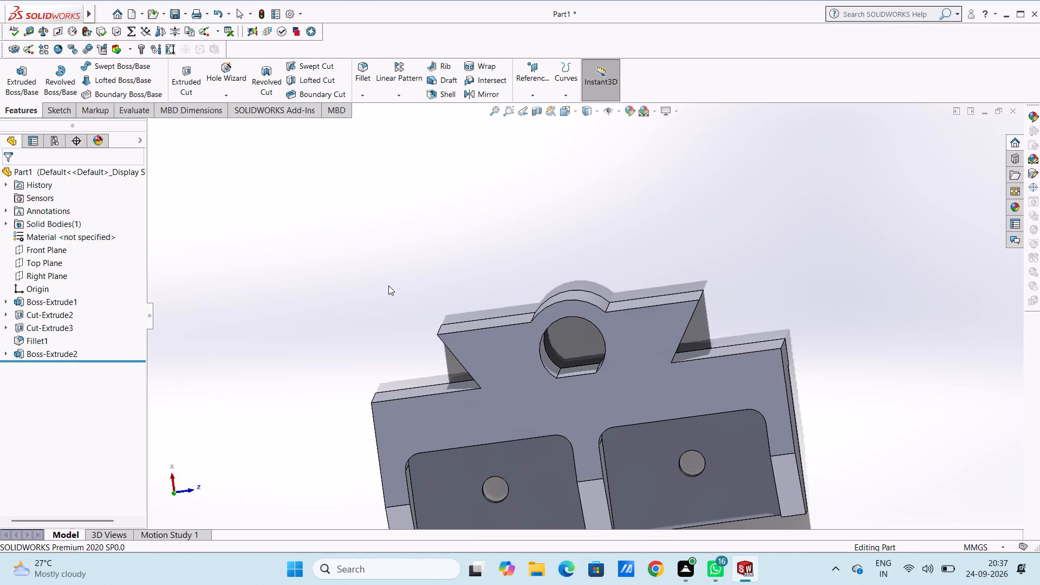
key("ctrl+2")
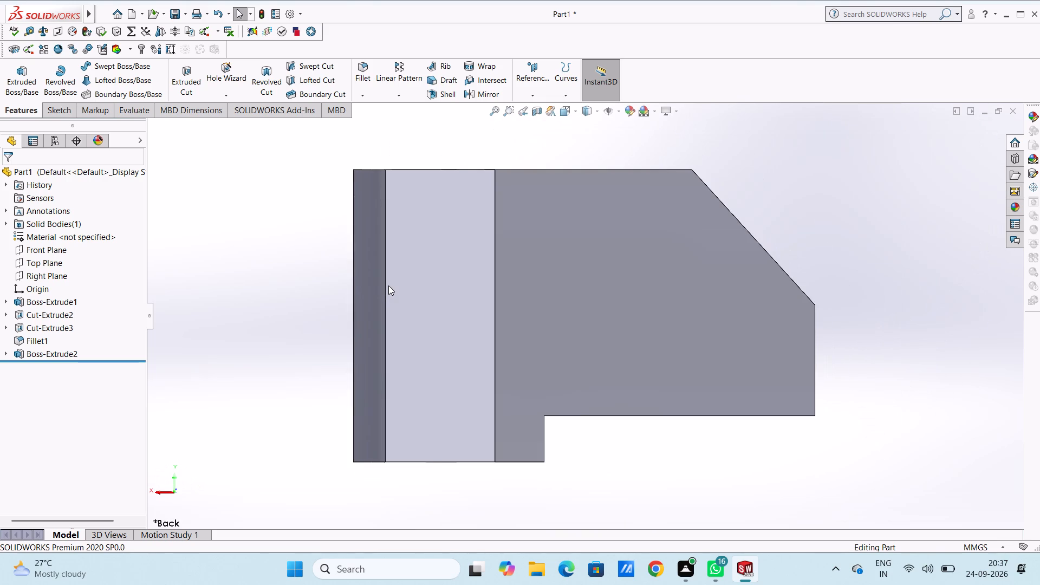
key("ctrl+3")
middle_click_drag(643, 192, 640, 194)
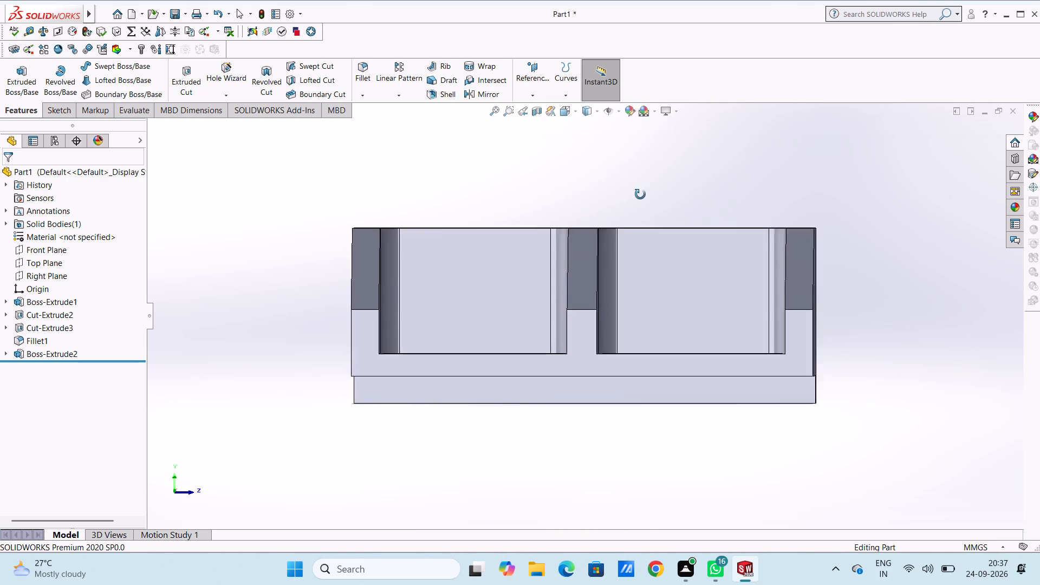
middle_click_drag(640, 194, 647, 428)
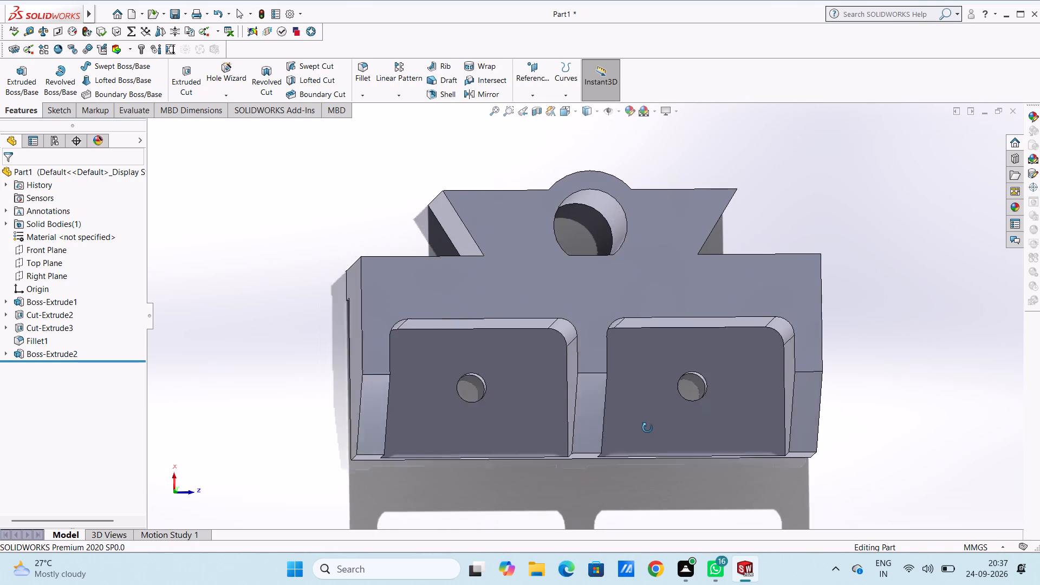
middle_click_drag(647, 428, 645, 441)
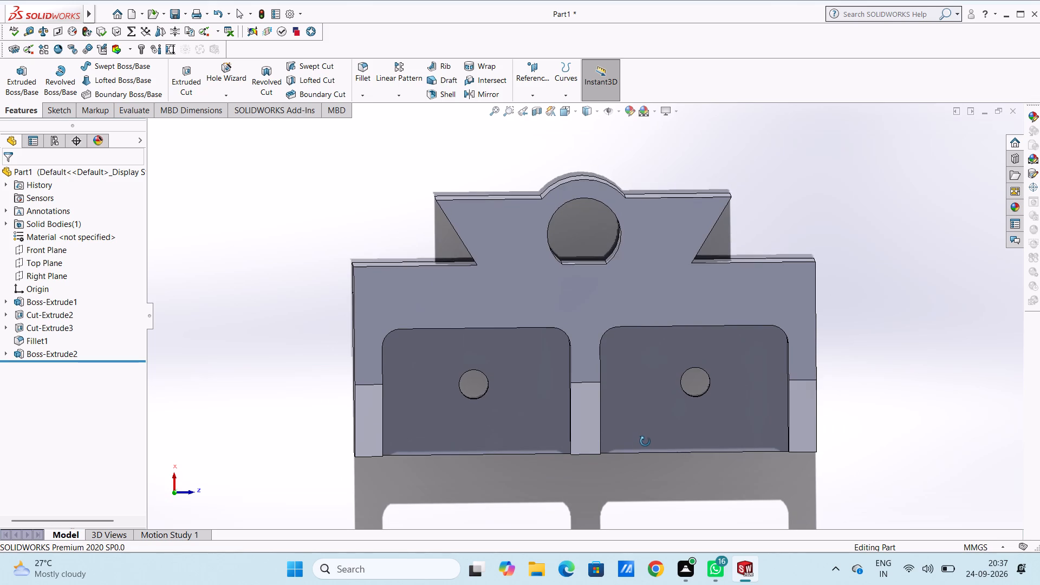
middle_click_drag(645, 441, 646, 438)
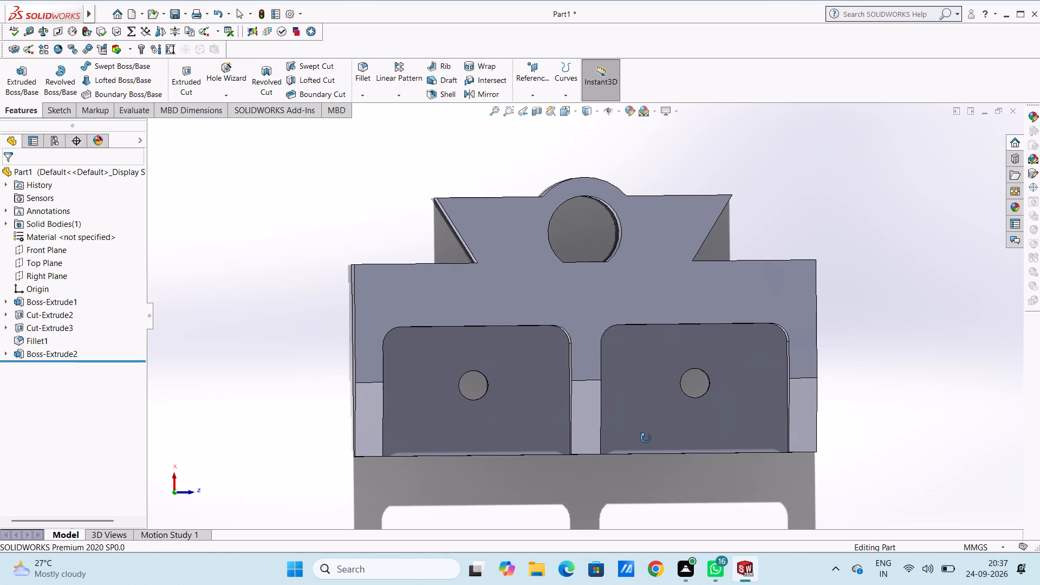
middle_click_drag(646, 438, 644, 438)
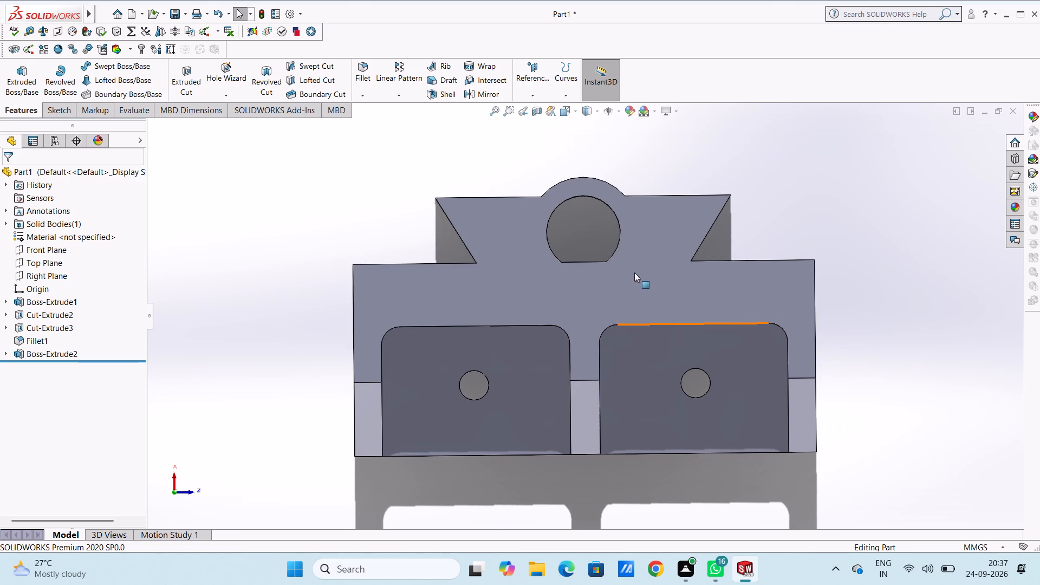
On the pocketed face, sketch a circle centred on the round boss's bore and dimension its diameter at 20 mm.
left_click(634, 272)
left_click(682, 241)
left_click(670, 155)
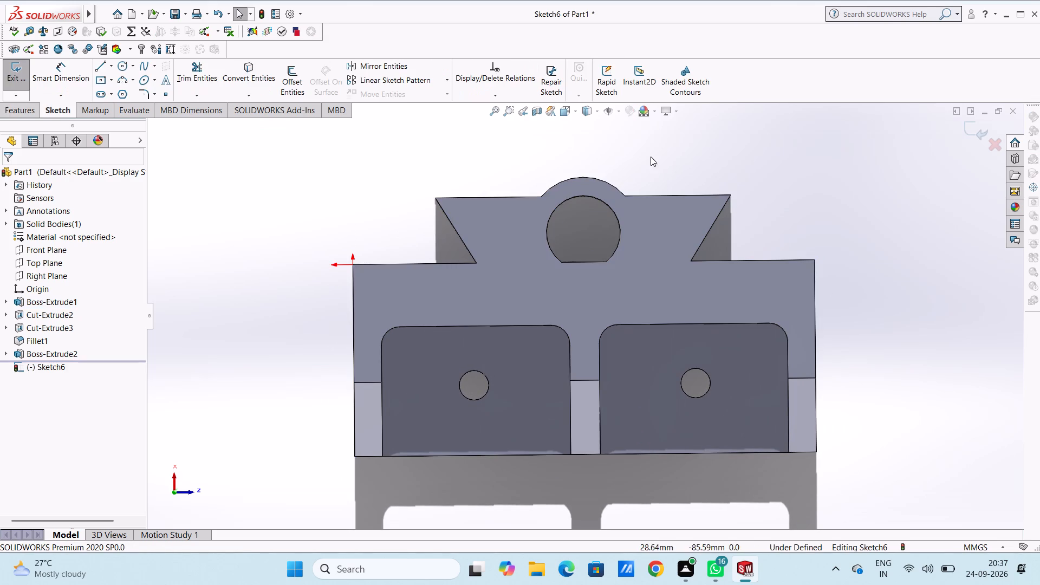
left_click(120, 67)
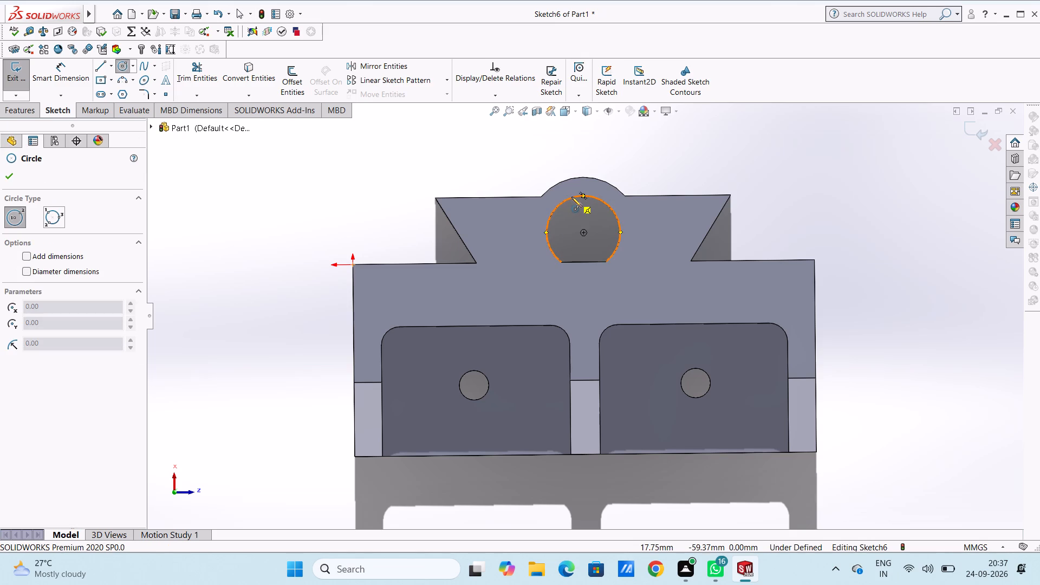
left_click(584, 233)
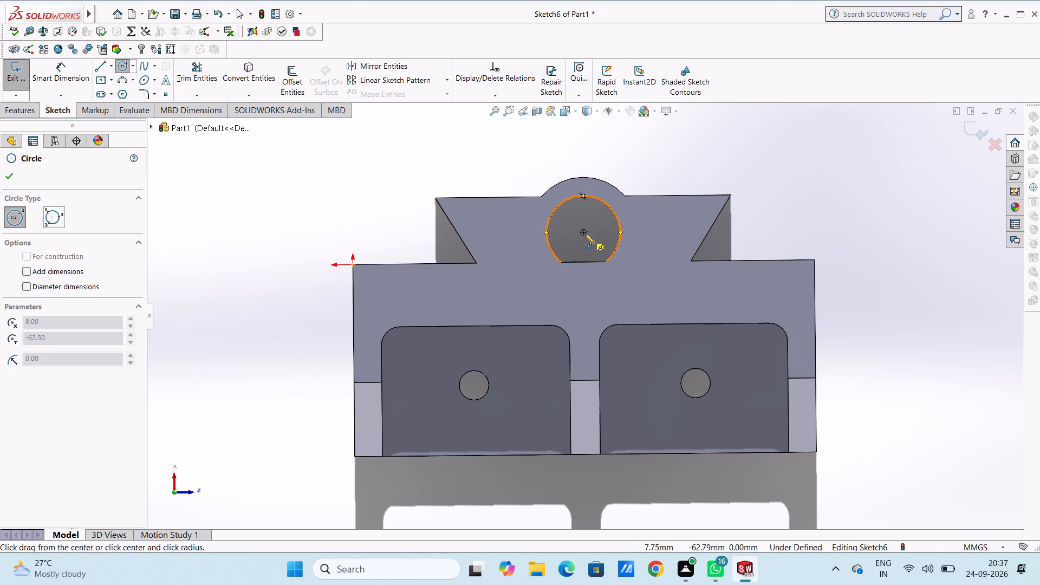
left_click(612, 255)
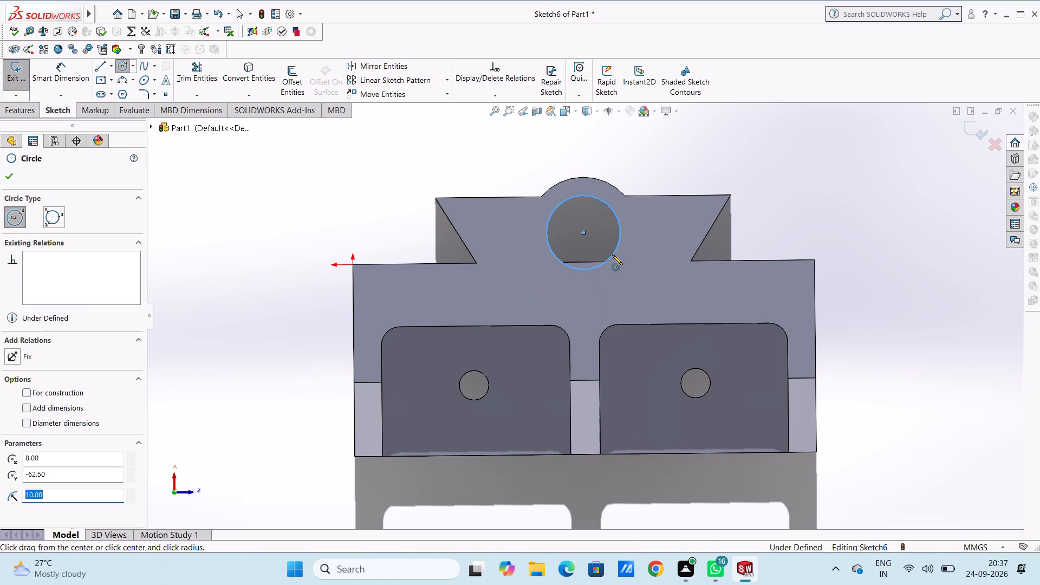
key("Escape")
key("Escape")
left_click(74, 73)
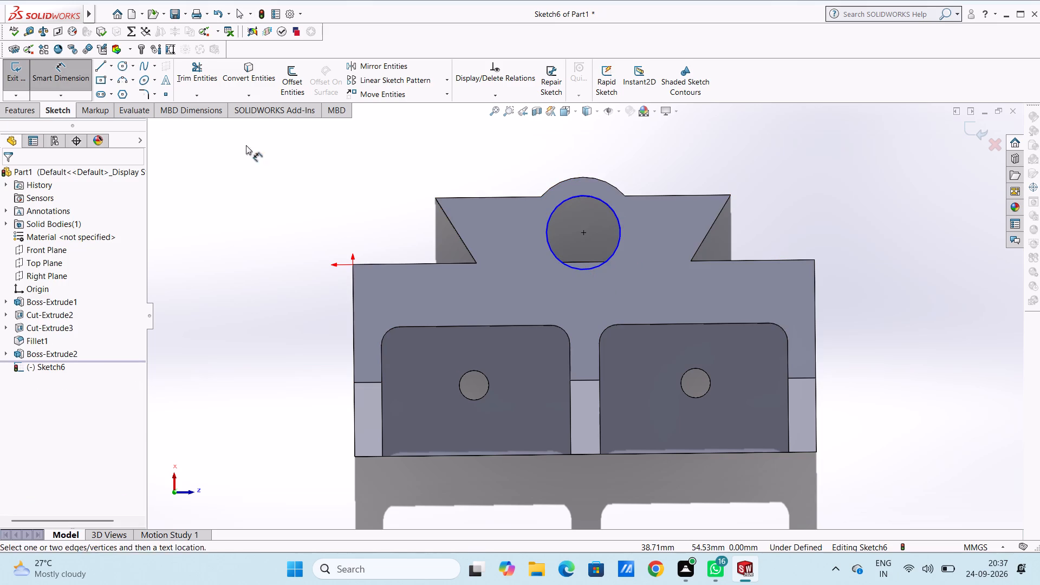
left_click(613, 211)
left_click(859, 188)
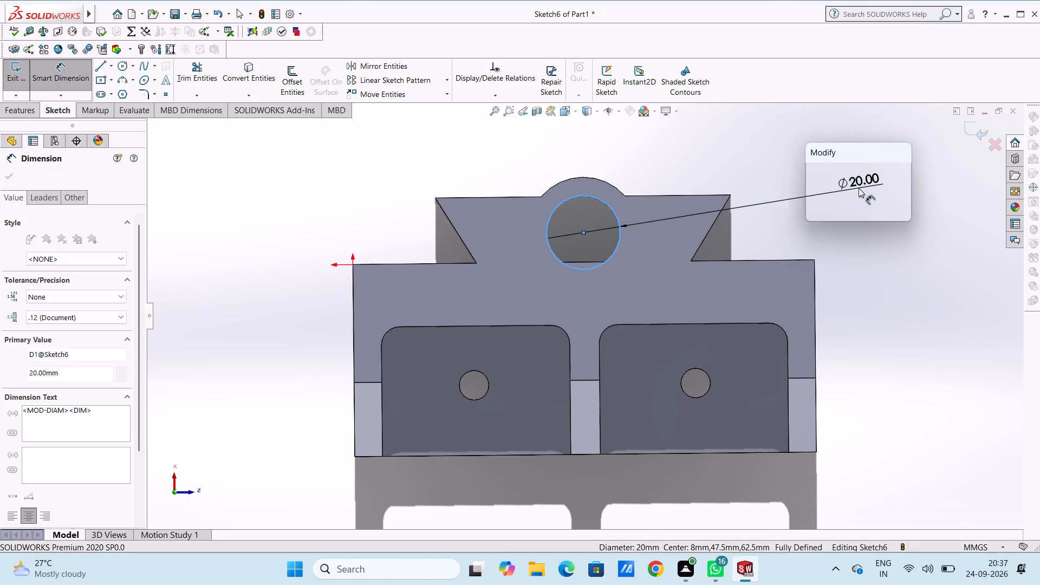
left_click(810, 172)
left_click(769, 144)
key("Escape")
key("Escape")
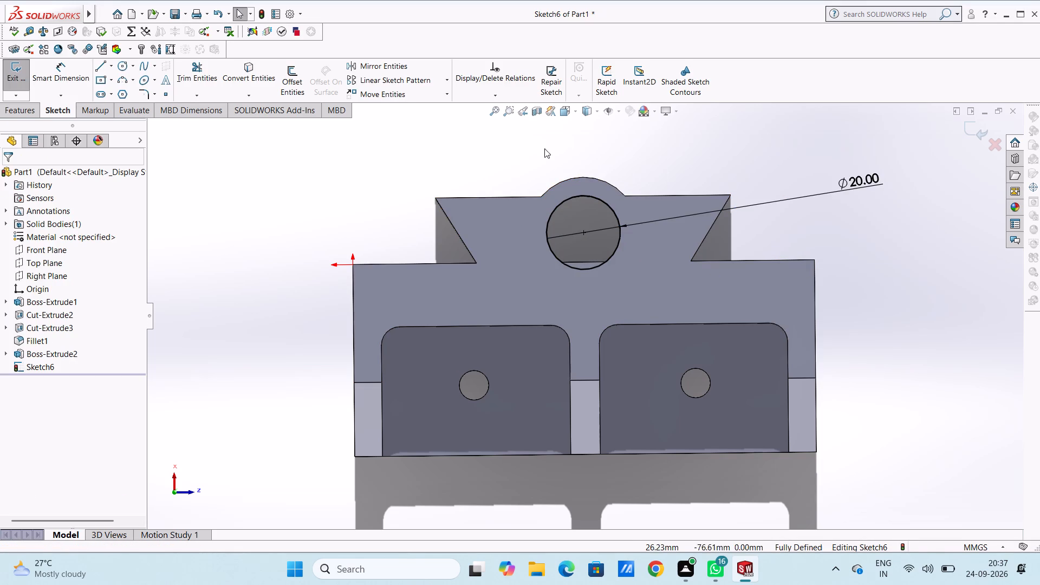
Cut the 20 mm circle through the body with a blind depth of 47.5 mm.
left_click(15, 111)
left_click(182, 75)
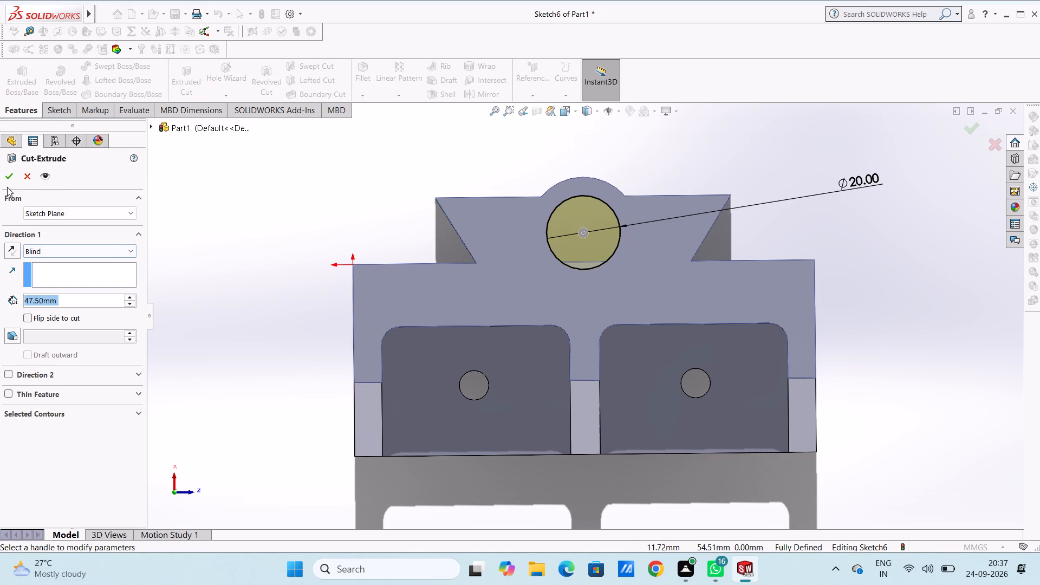
left_click(10, 177)
left_click(271, 200)
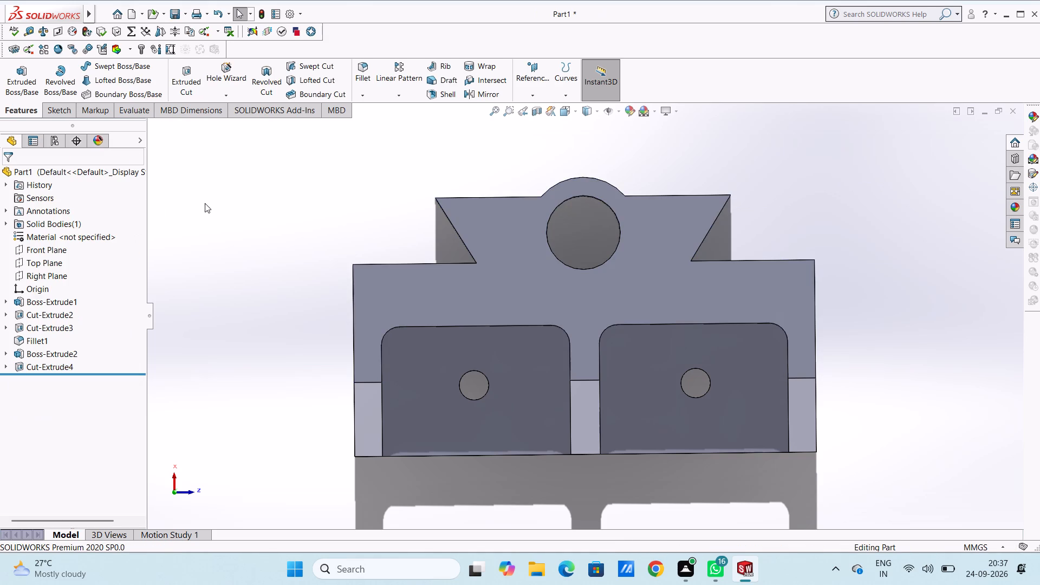
On the pocketed face, sketch two circles concentric with the bore, one on the bore's edge and one with a 15 mm radius.
left_click(520, 231)
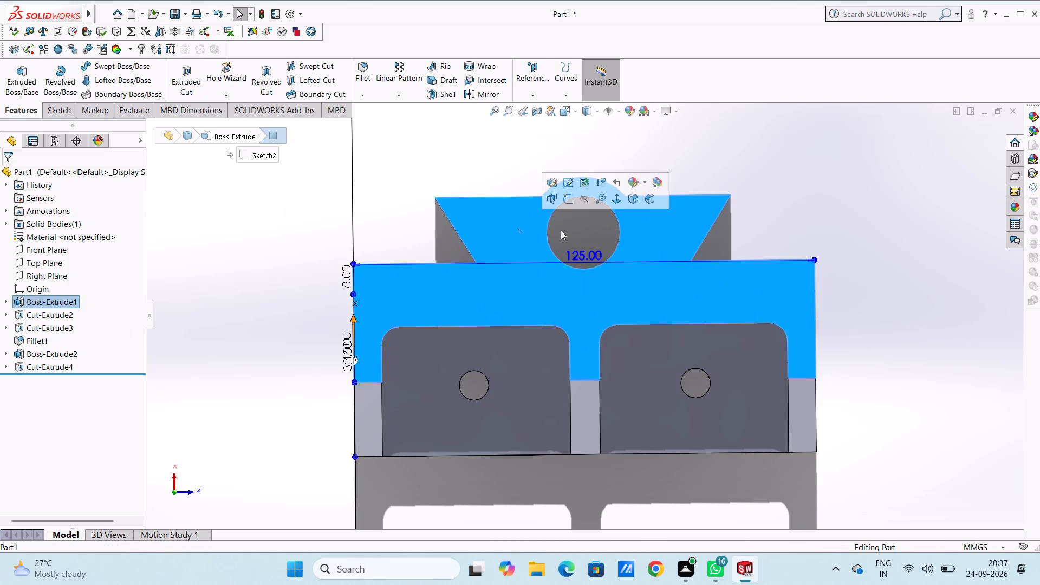
left_click(564, 198)
left_click(509, 168)
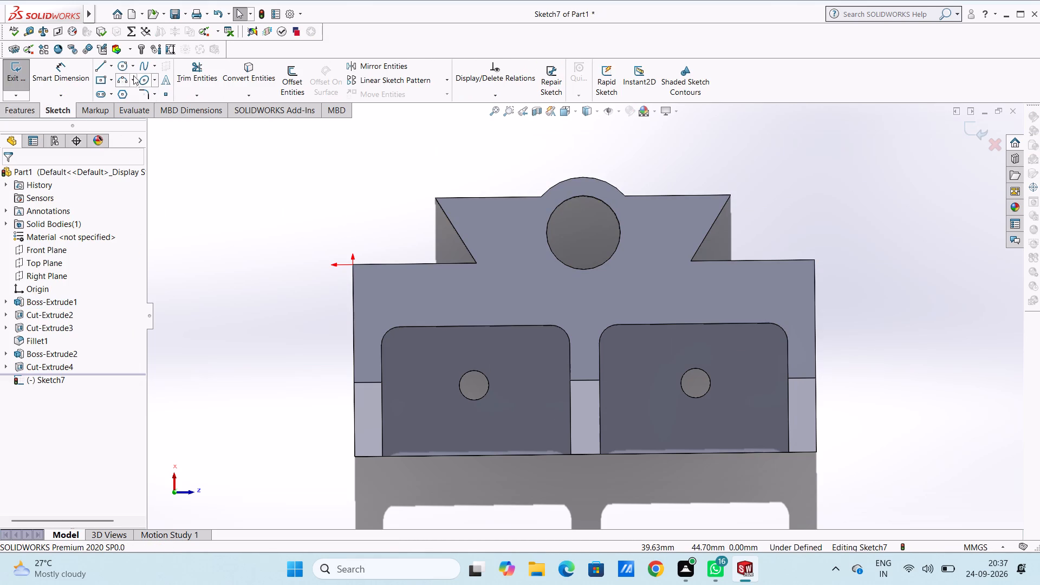
left_click(120, 67)
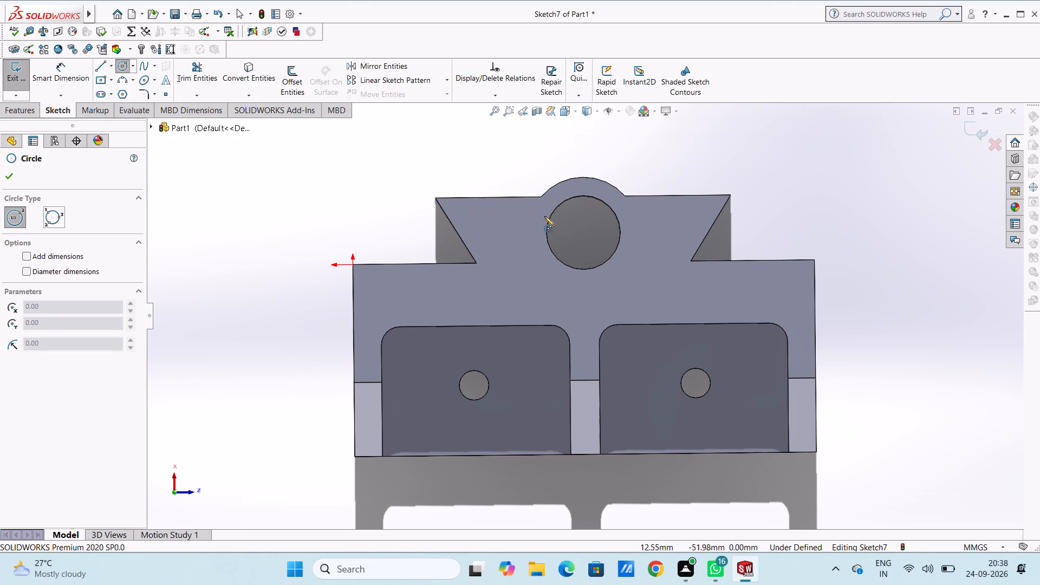
left_click(583, 233)
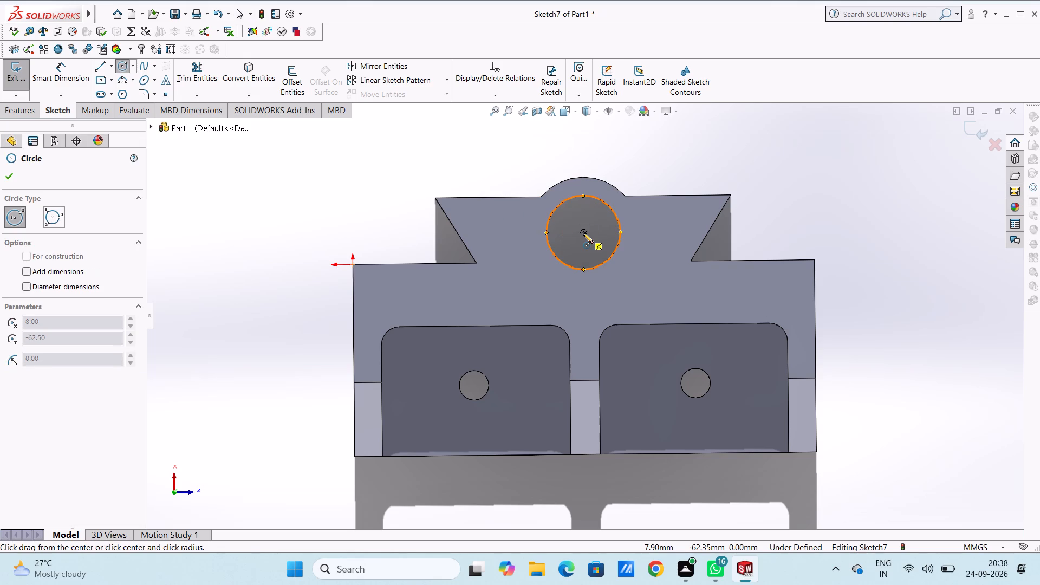
left_click(596, 266)
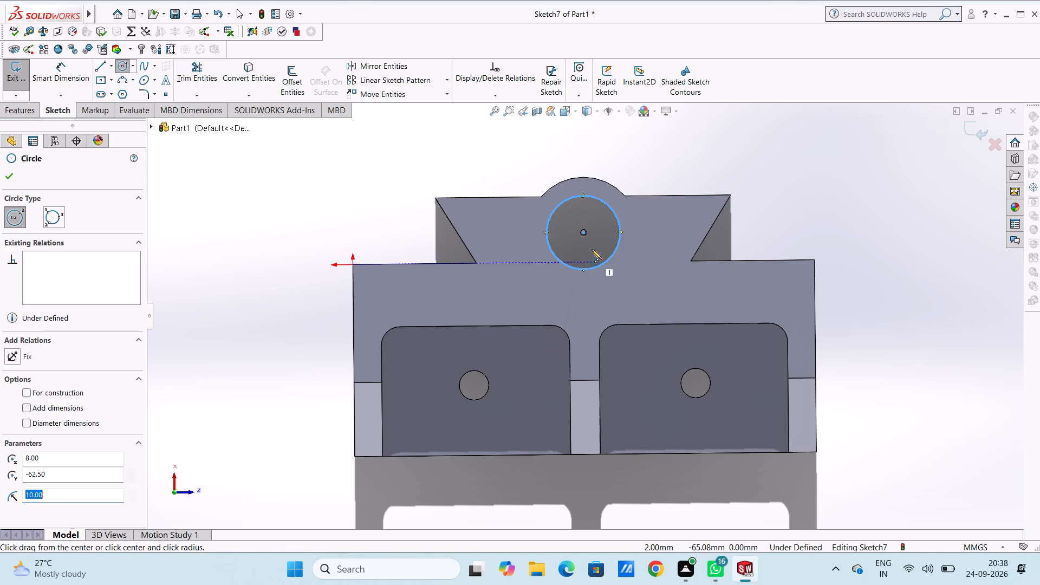
left_click(582, 232)
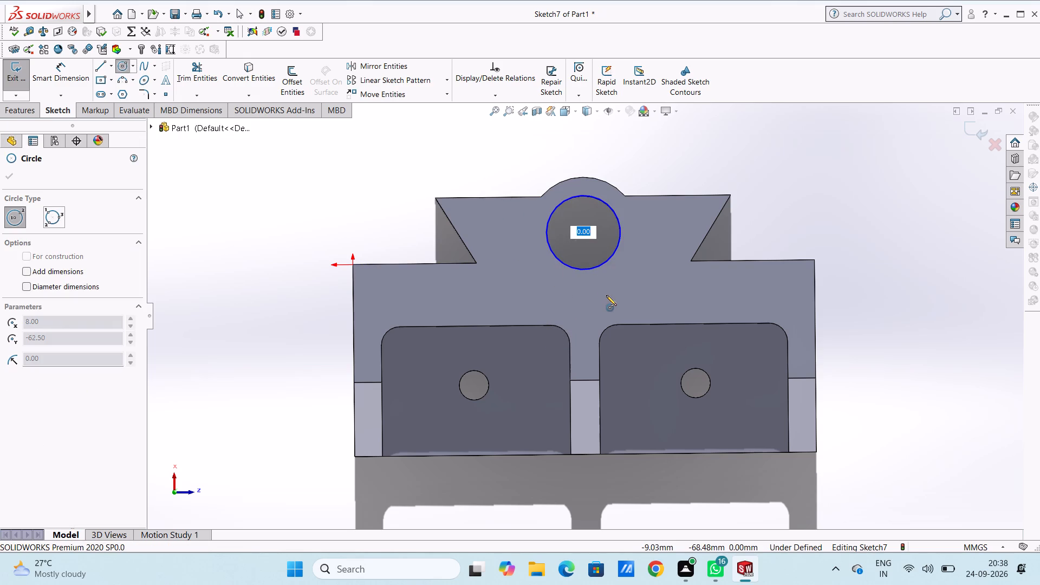
type("15")
key("Return")
key("Escape")
key("Escape")
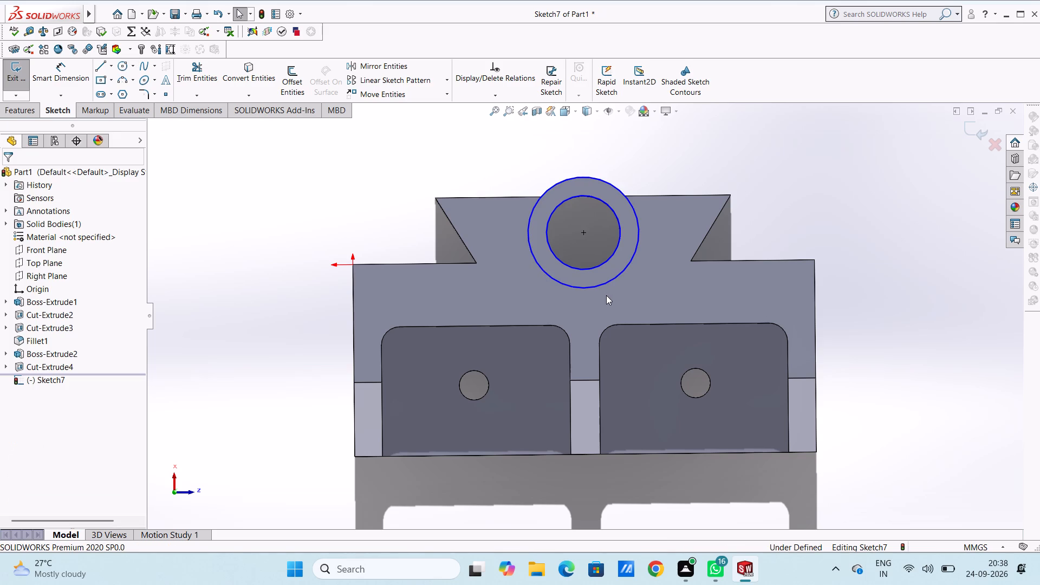
key("Escape")
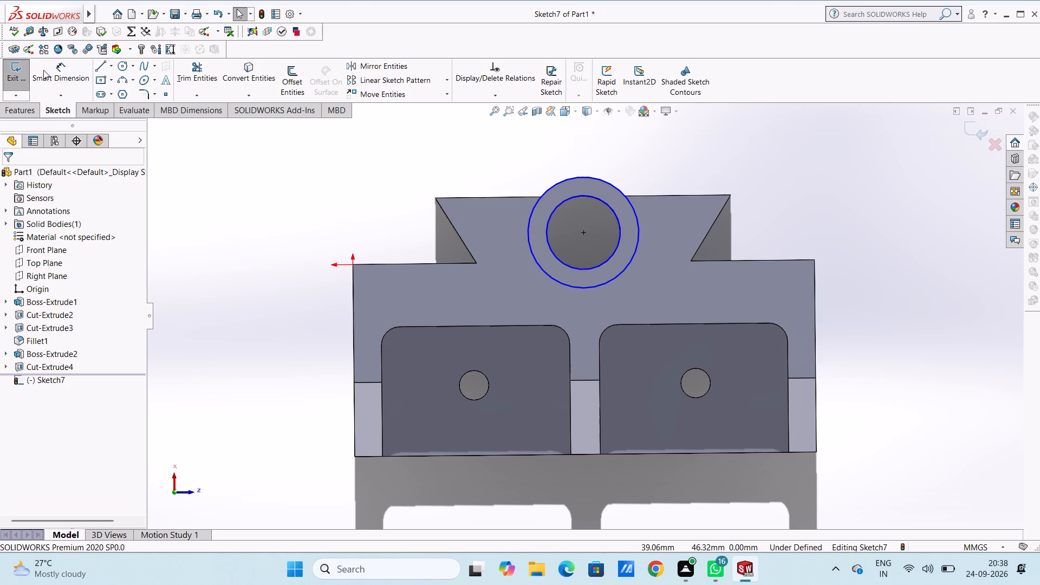
Dimension the outer circle's diameter at 30 mm and the inner circle's diameter at 20 mm.
left_click(46, 74)
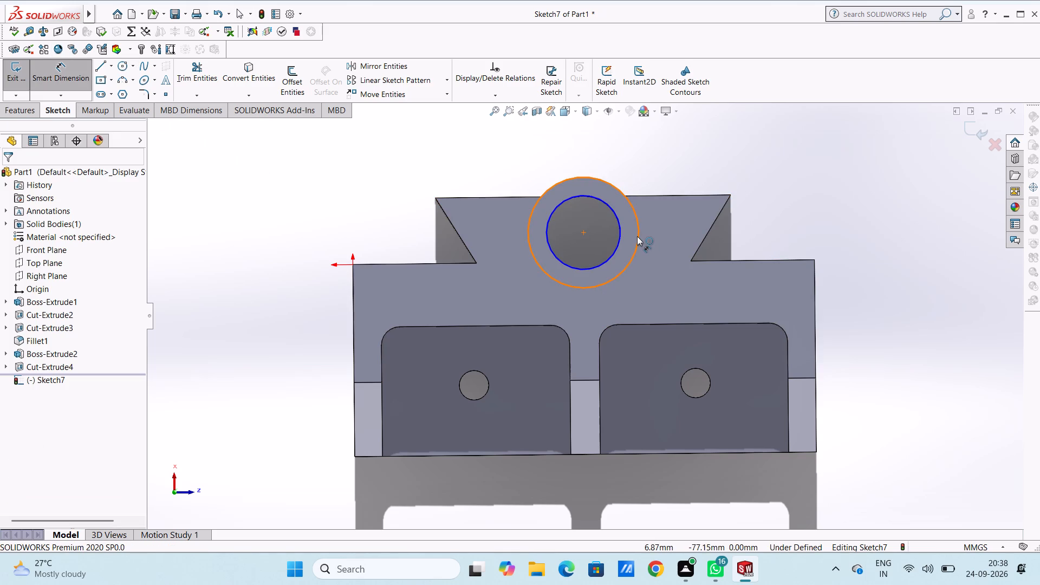
left_click(637, 236)
left_click(912, 147)
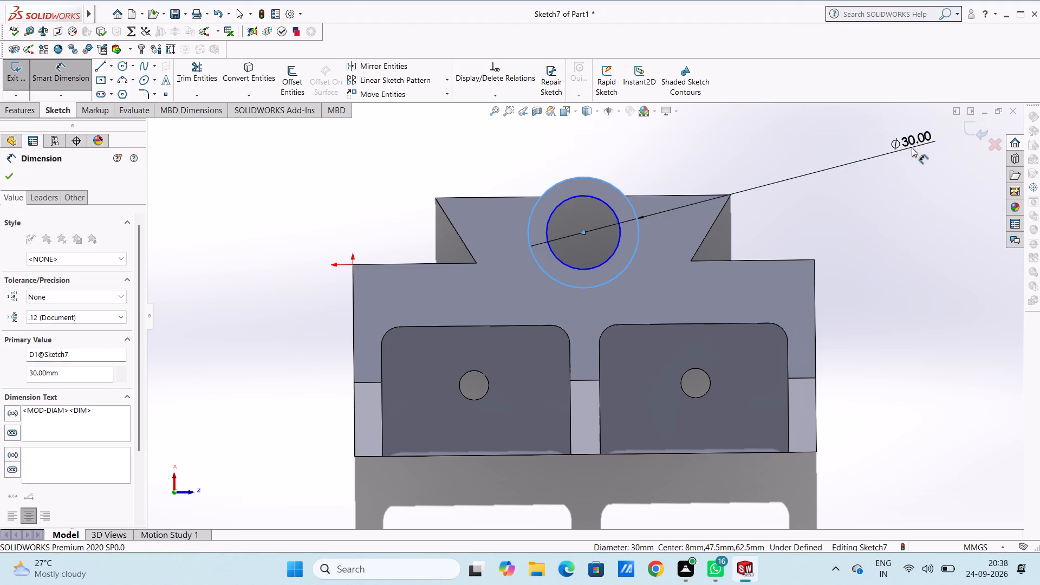
left_click(860, 132)
left_click(776, 145)
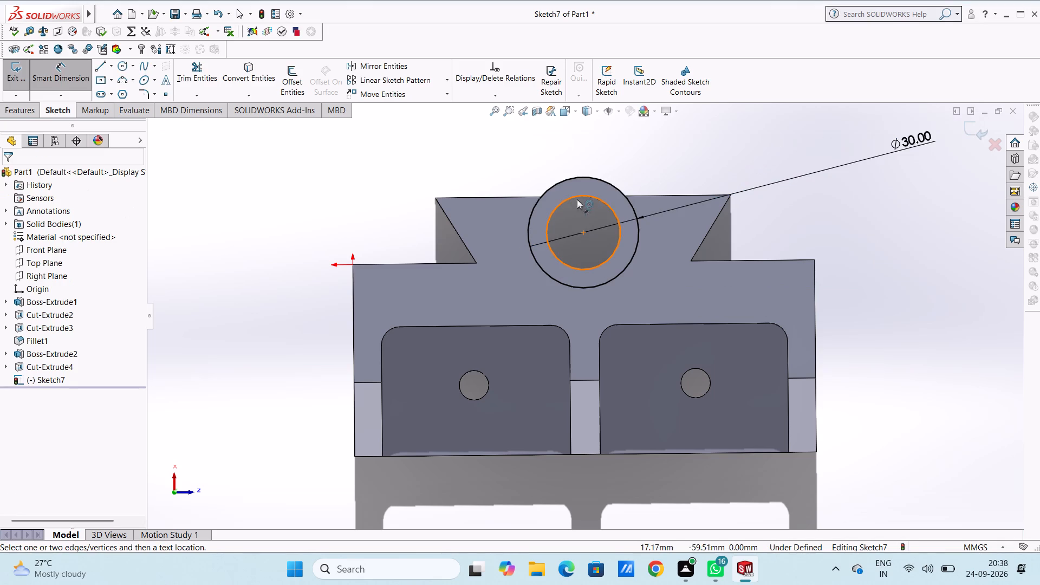
left_click(592, 197)
left_click(820, 132)
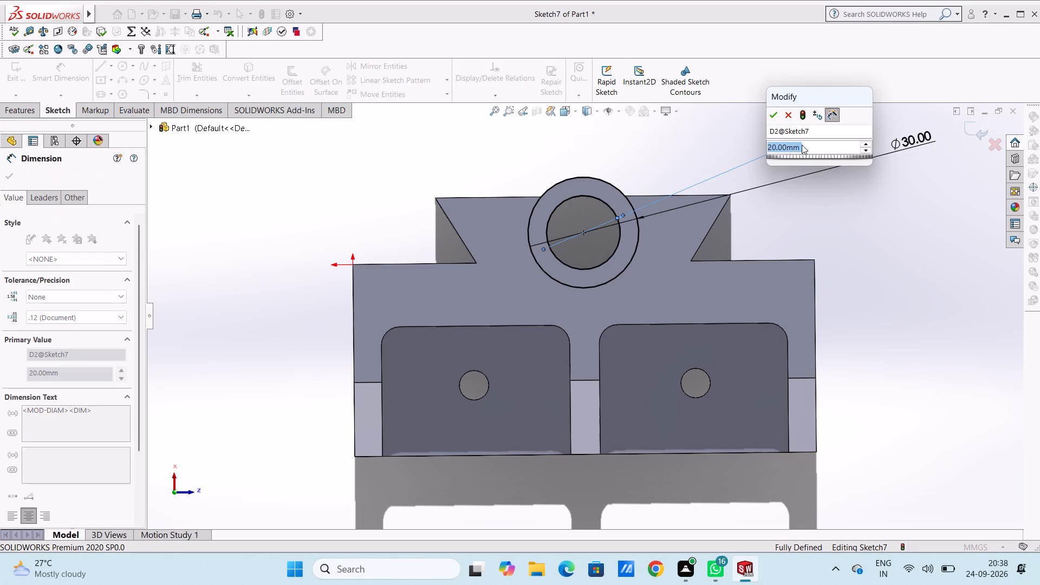
left_click(771, 116)
left_click(720, 142)
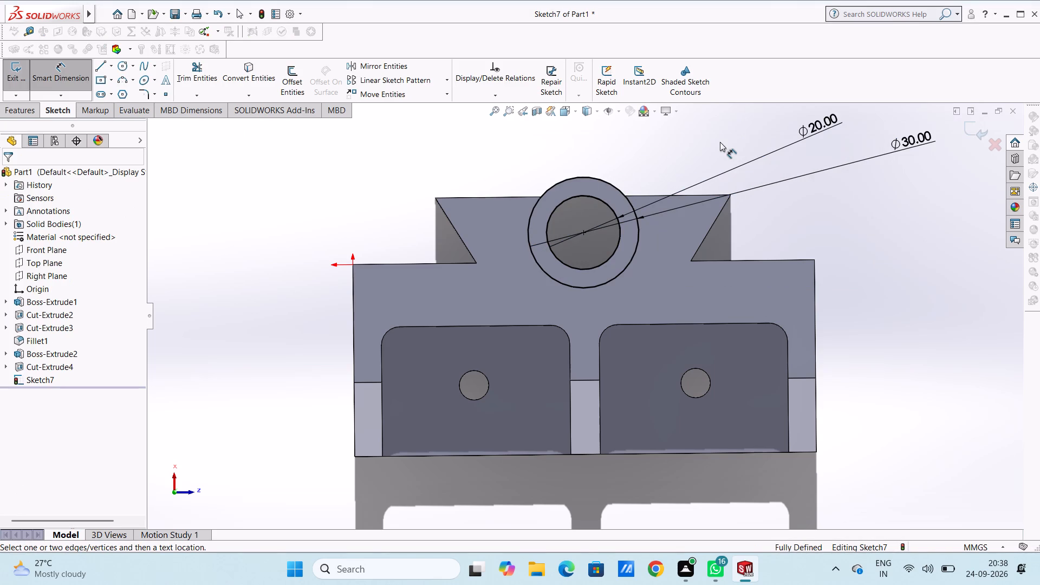
key("Escape")
key("Escape")
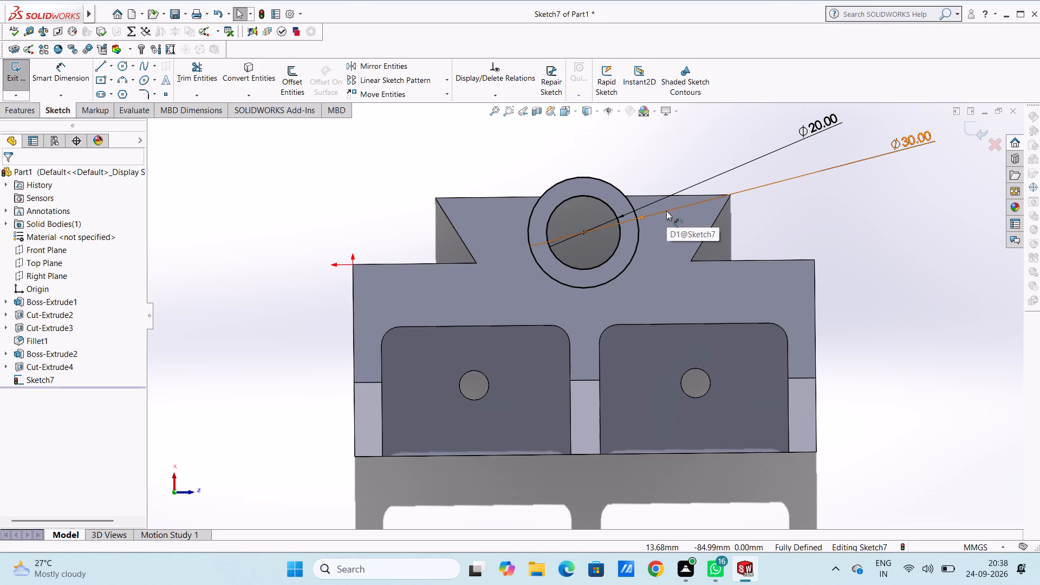
Extrude the ring between the two circles outward from the pocketed face by a blind depth of 3 mm.
left_click(16, 109)
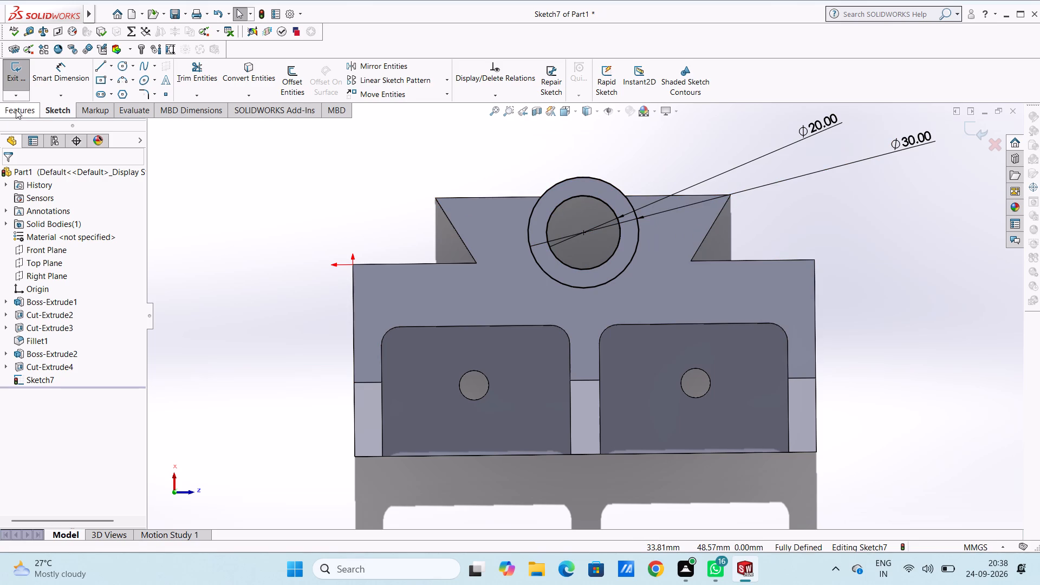
left_click(15, 83)
middle_click_drag(283, 181, 279, 181)
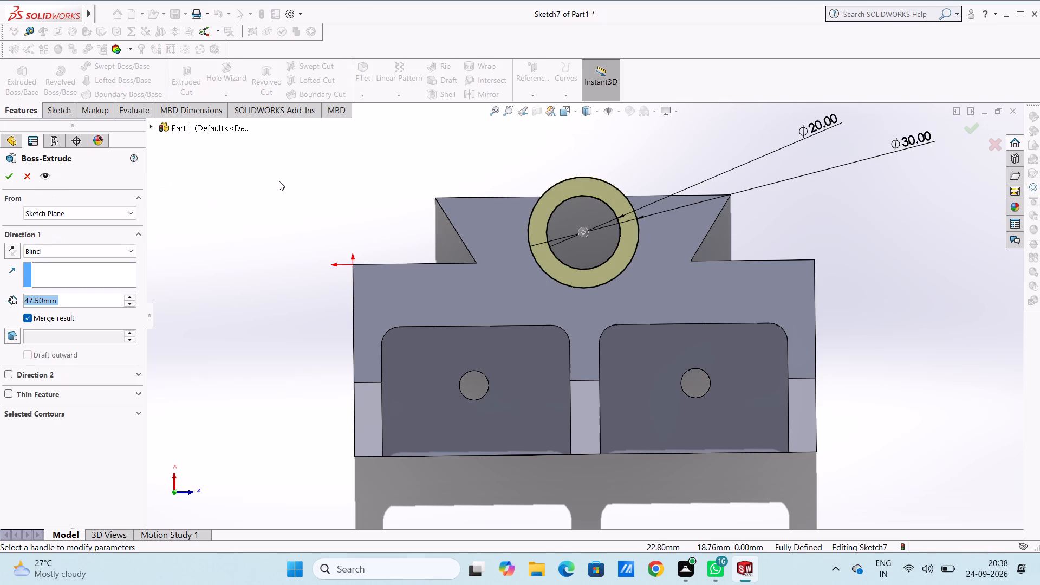
middle_click_drag(279, 181, 224, 187)
double_click(88, 300)
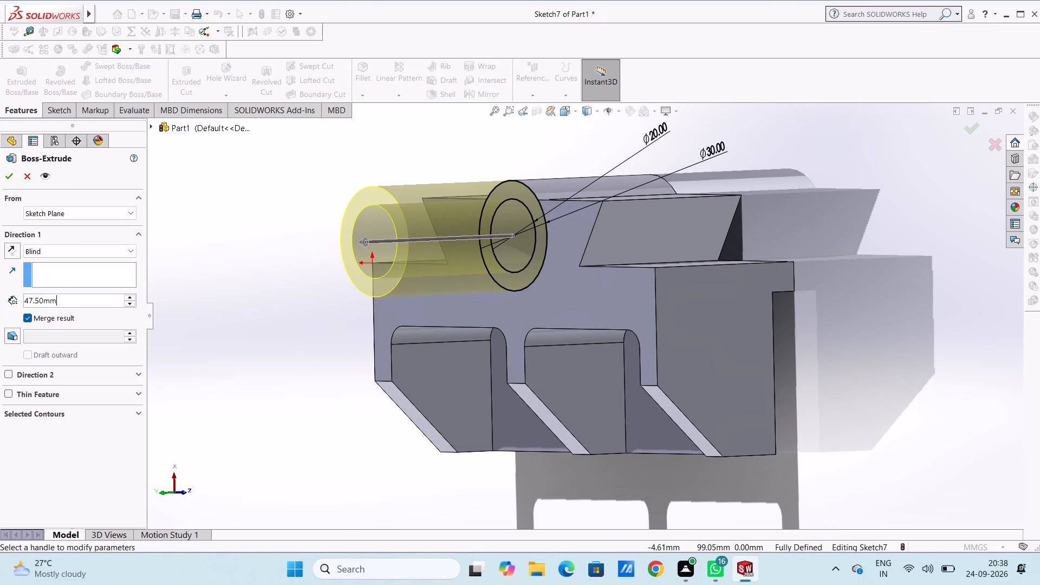
key("3")
key("Return")
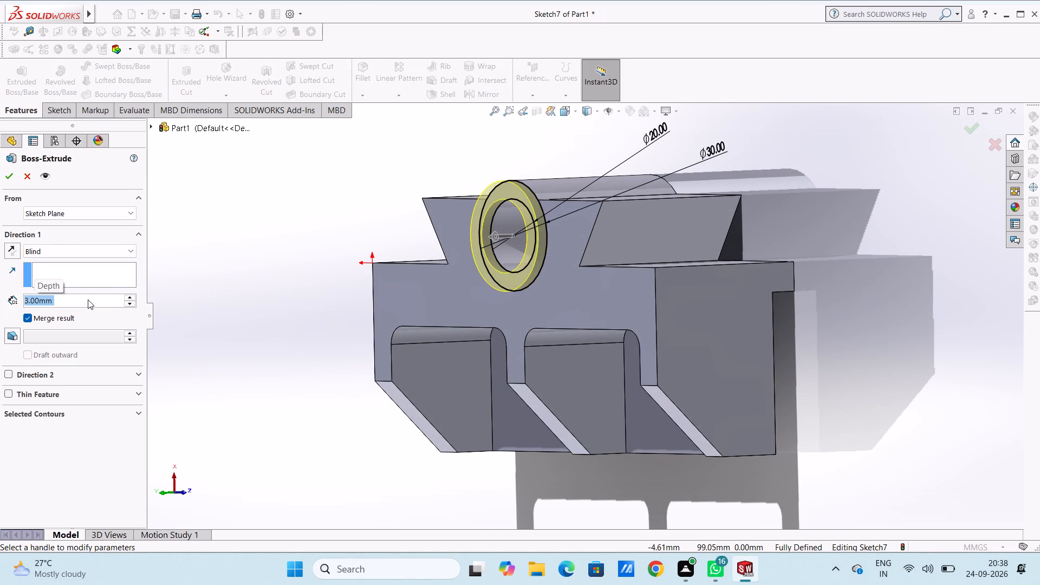
middle_click_drag(191, 346, 168, 262)
left_click(9, 177)
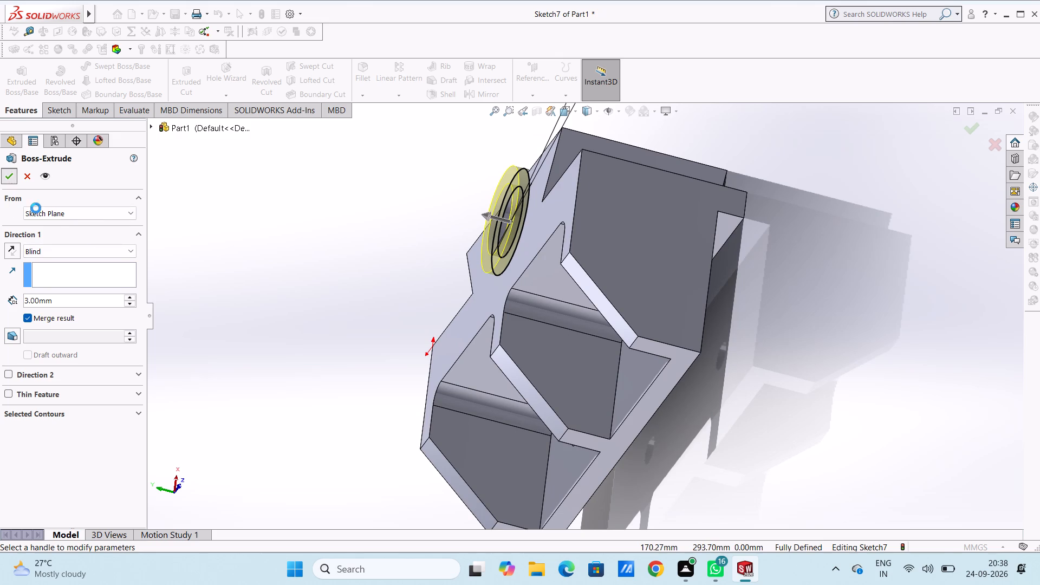
left_click(222, 220)
Examine the raised ring around the bore and the pocketed face from several viewing angles.
middle_click_drag(256, 235, 311, 317)
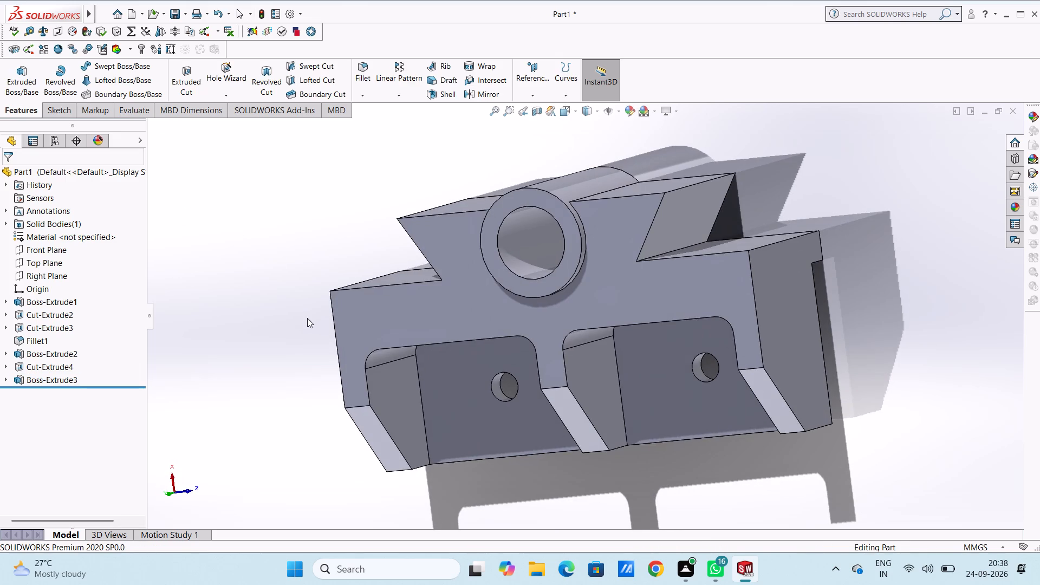
middle_click_drag(261, 300, 290, 296)
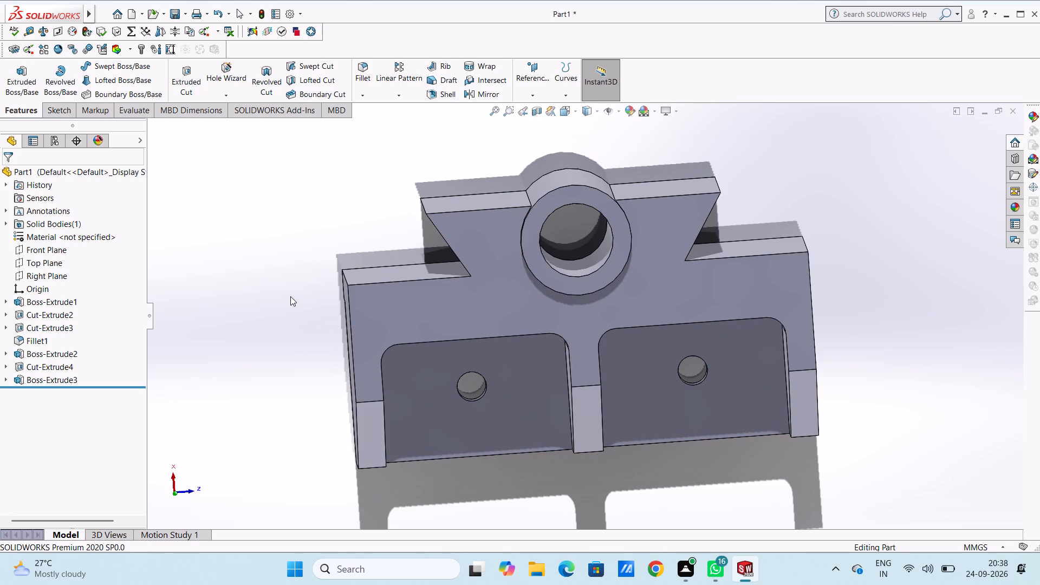
key("ctrl+2")
key("ctrl+3")
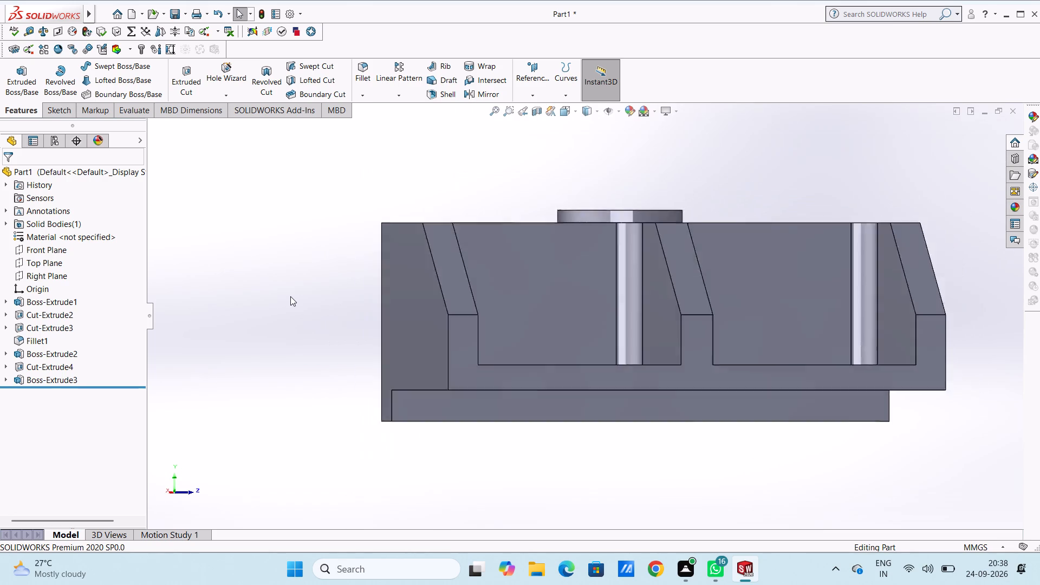
middle_click_drag(580, 174, 573, 252)
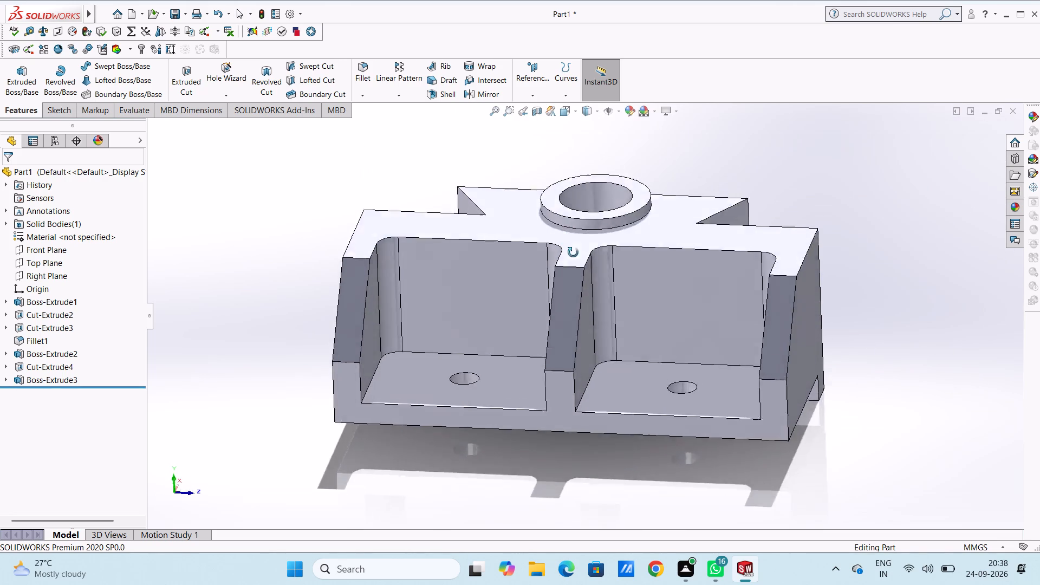
middle_click_drag(573, 252, 578, 426)
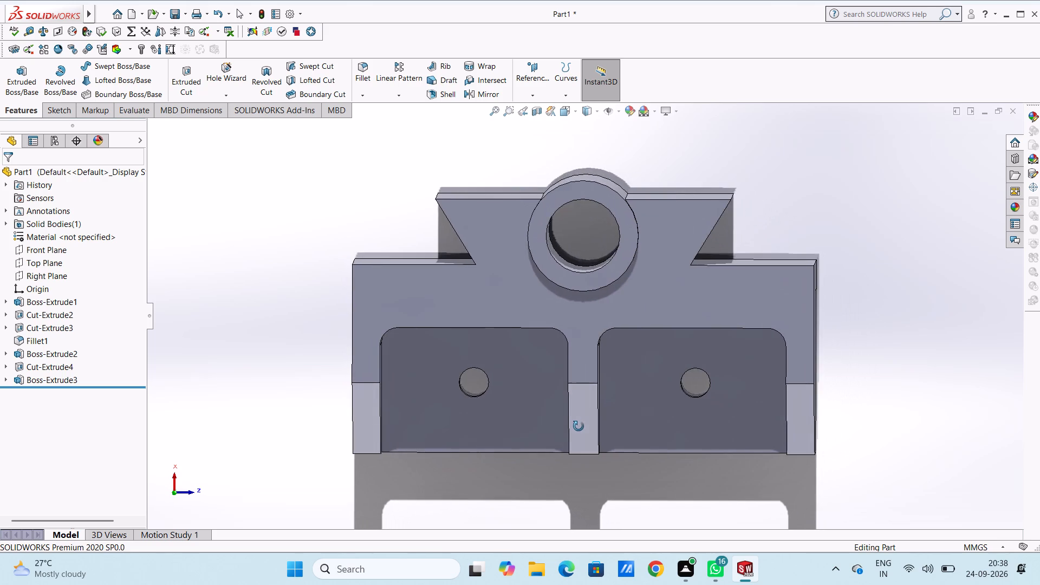
middle_click_drag(578, 426, 580, 418)
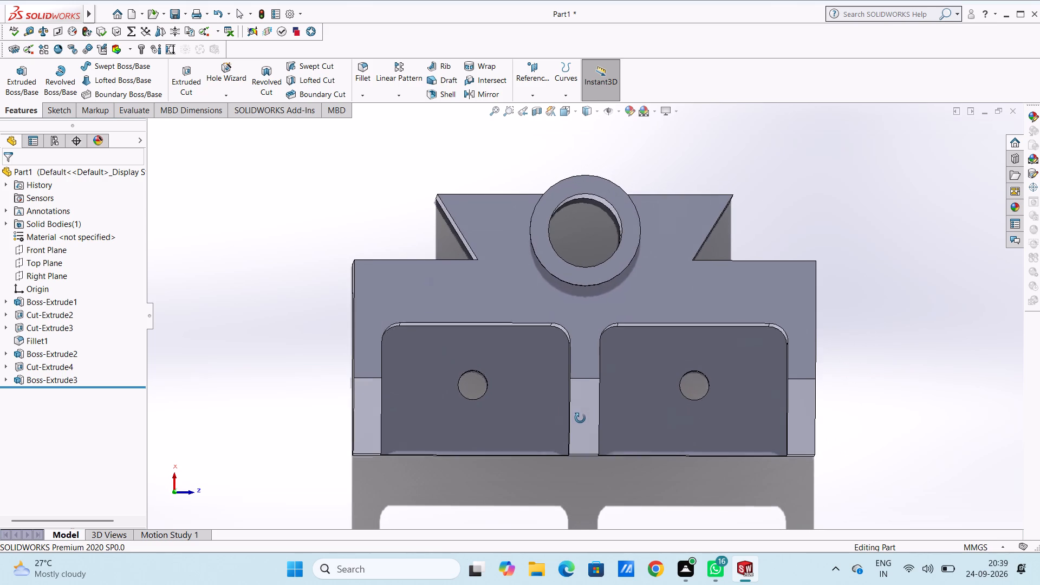
middle_click_drag(580, 418, 578, 426)
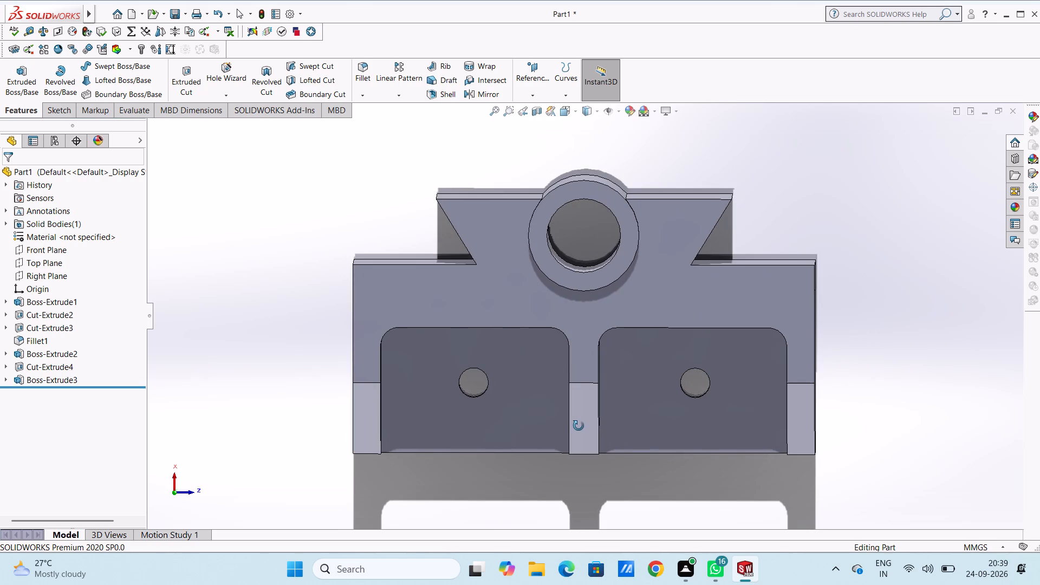
middle_click_drag(578, 426, 580, 421)
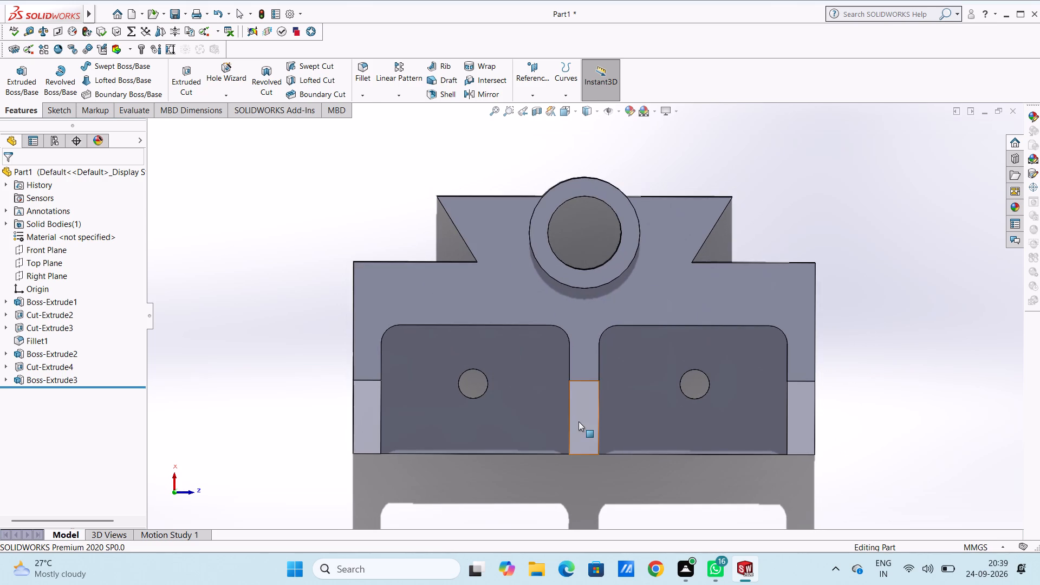
Start a sketch on the pocketed face and draw a 10 mm line upward from the middle of the origin-side rib's sloped-face edge.
left_click(526, 295)
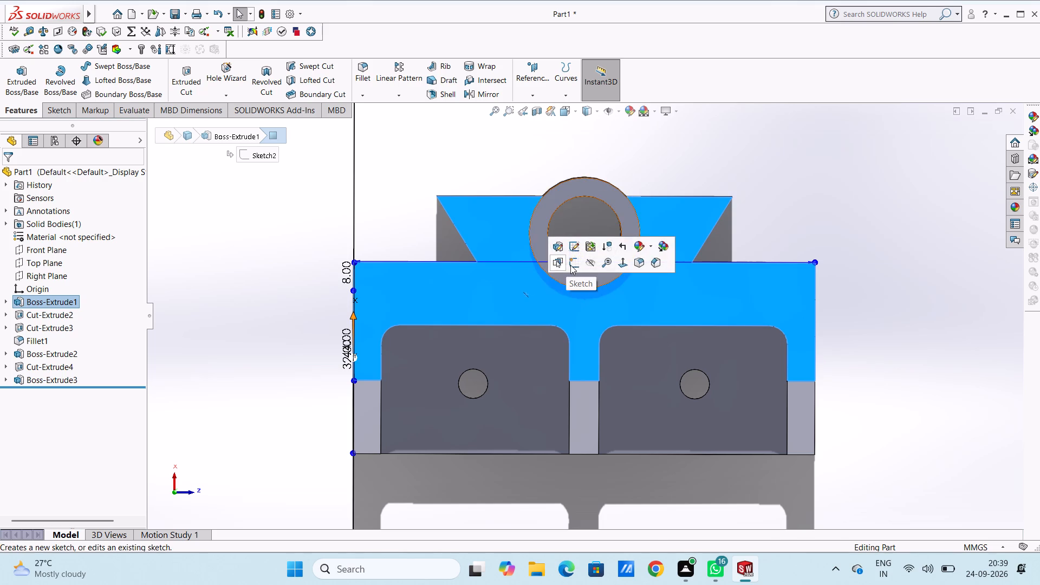
left_click(570, 264)
left_click(531, 156)
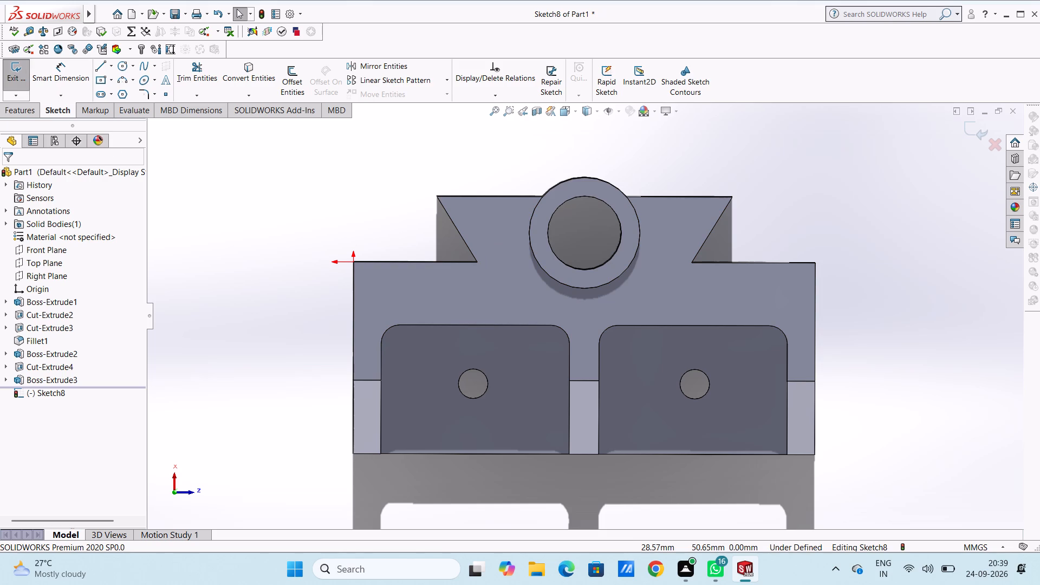
left_click(97, 65)
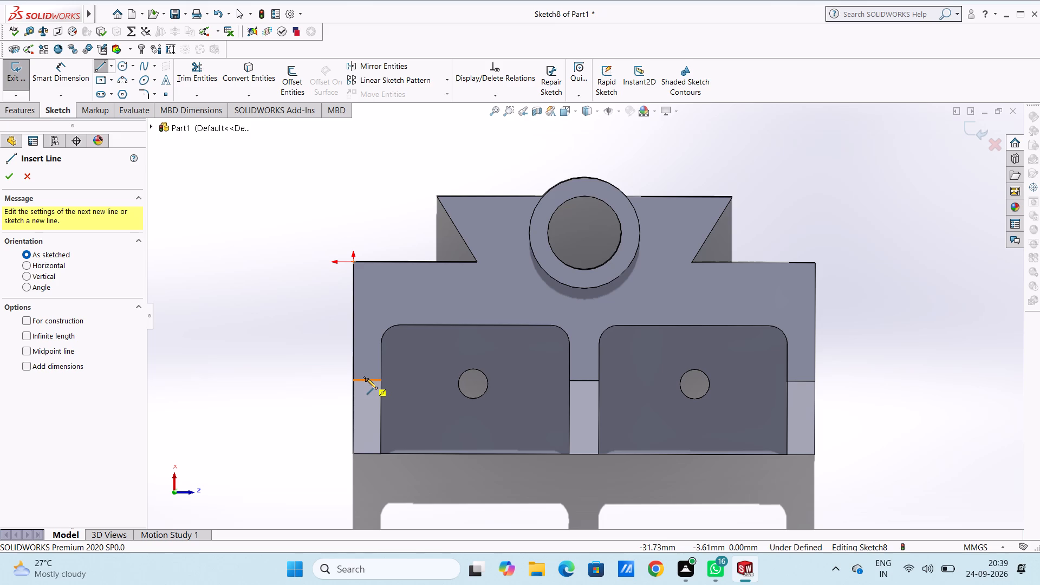
left_click(367, 379)
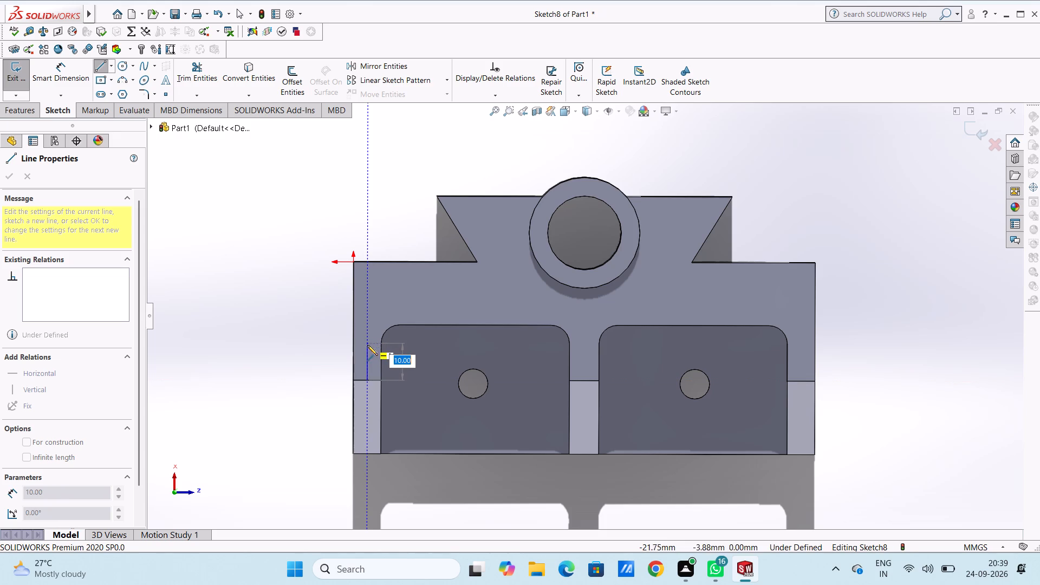
left_click(367, 342)
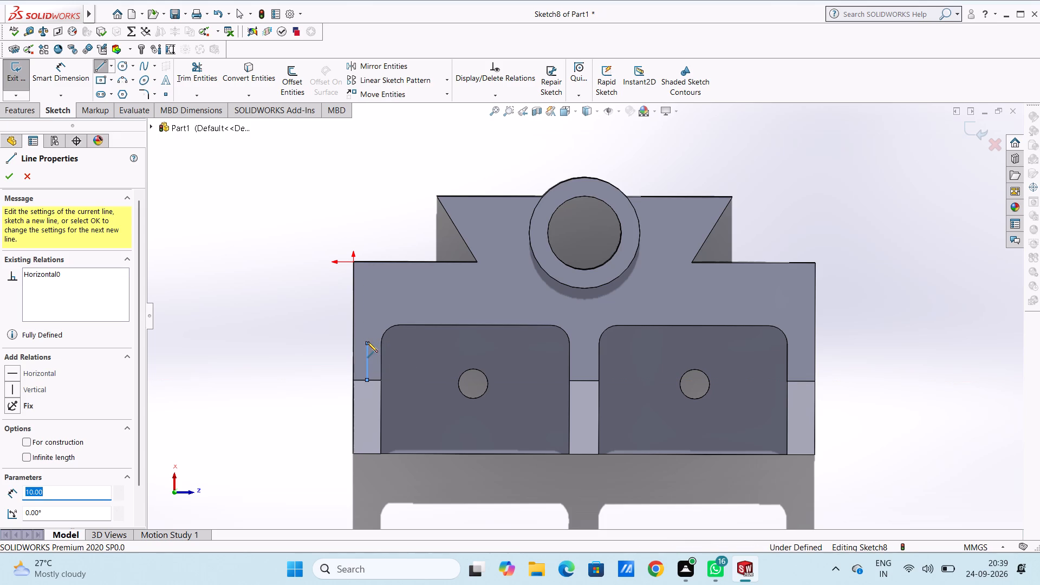
key("Escape")
key("Escape")
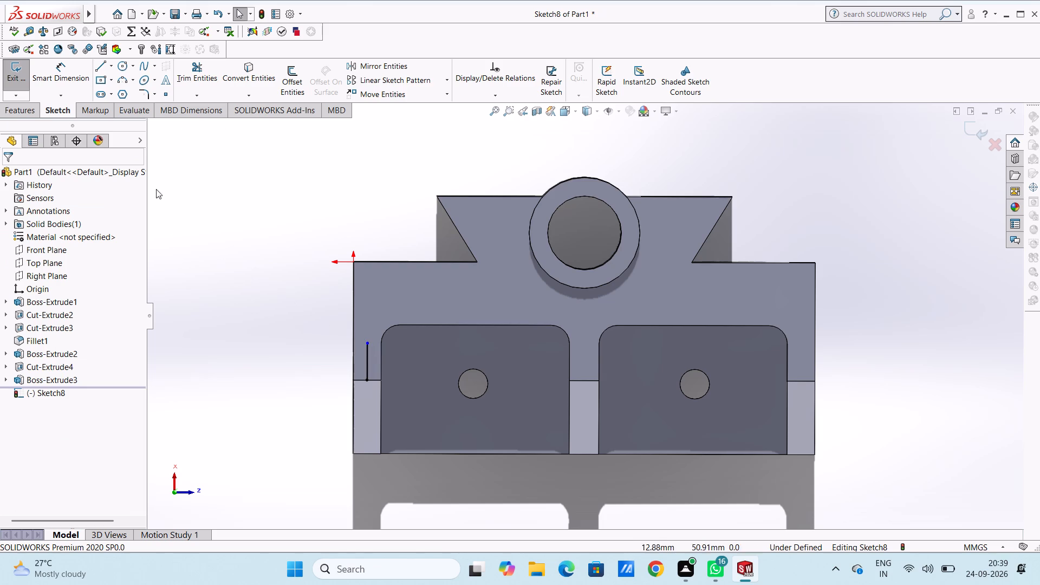
Draw a three-point arc of about 9.55 mm radius from the vertical line's upper end, curving over the nearer pocket's corner.
left_click(120, 78)
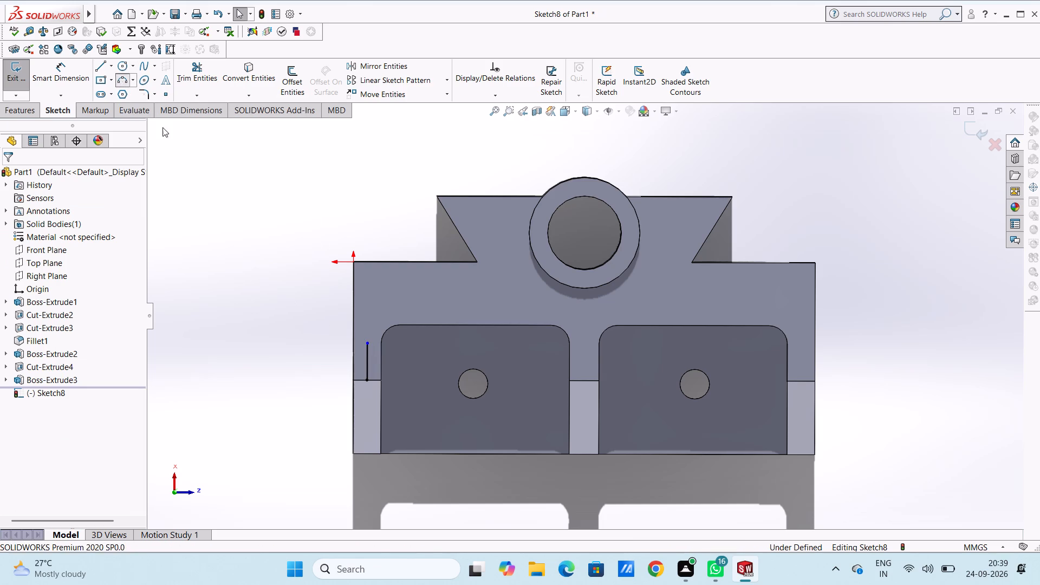
left_click(366, 343)
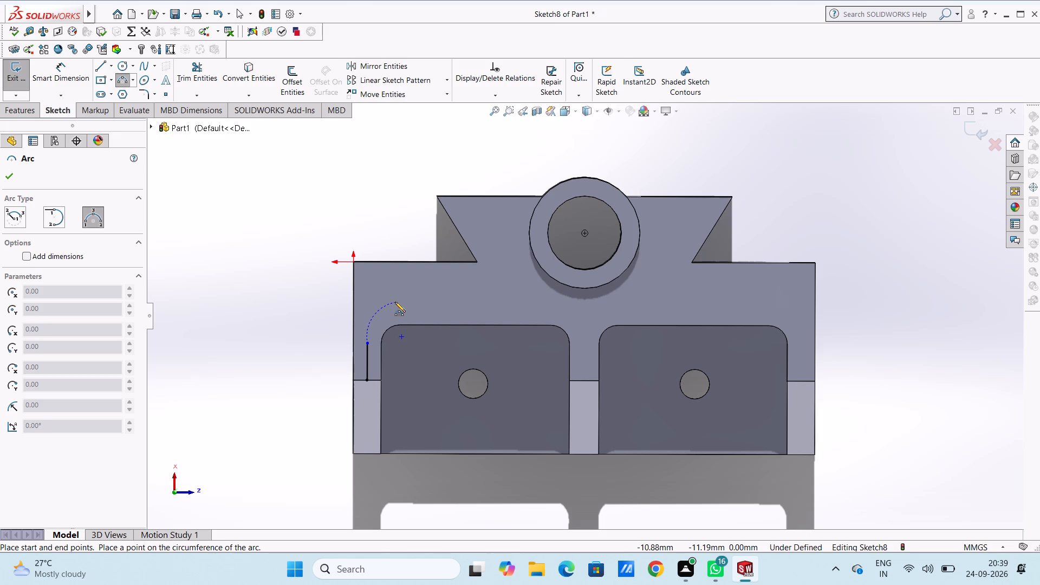
left_click(395, 302)
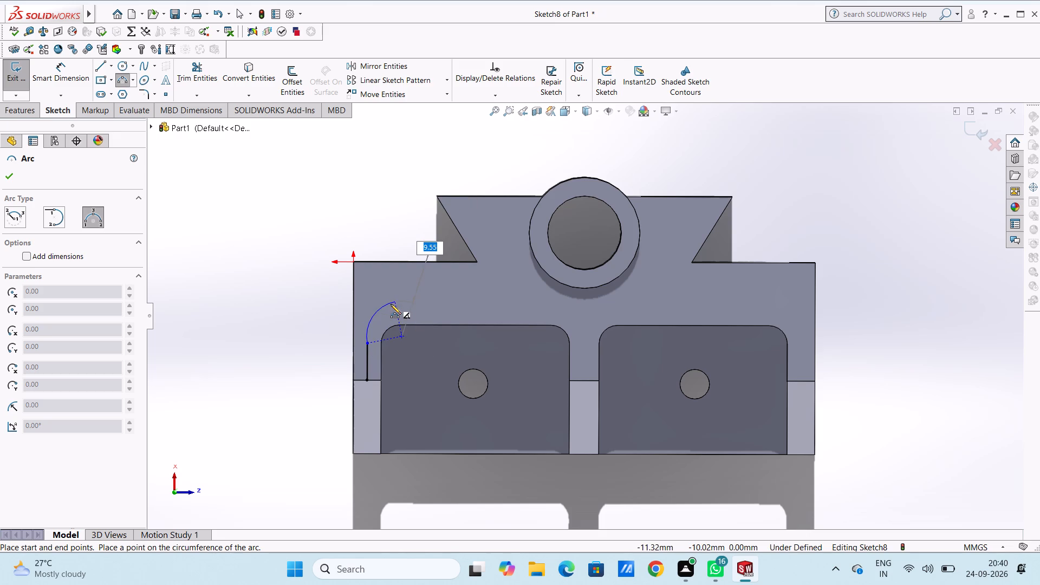
left_click(391, 303)
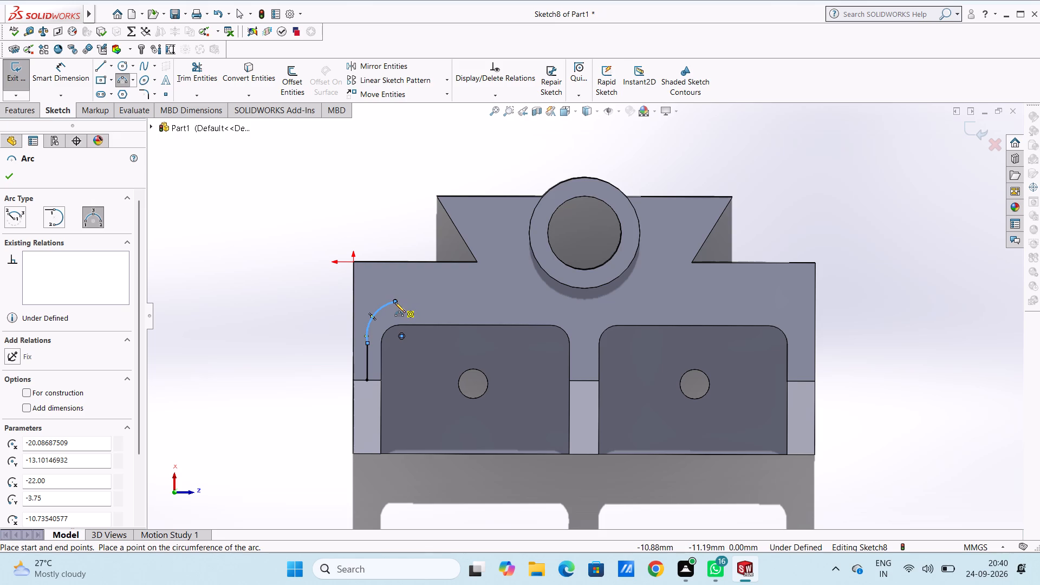
Draw a three-point arc with a 92 mm radius from the small arc's end to the raised ring's outer edge.
left_click(395, 301)
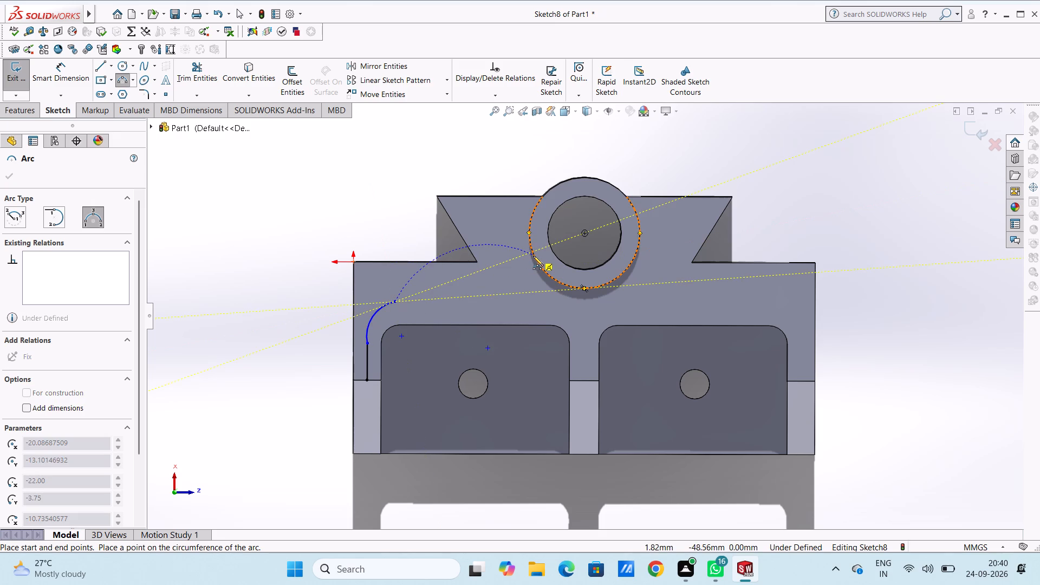
scroll(533, 256, "down", 1)
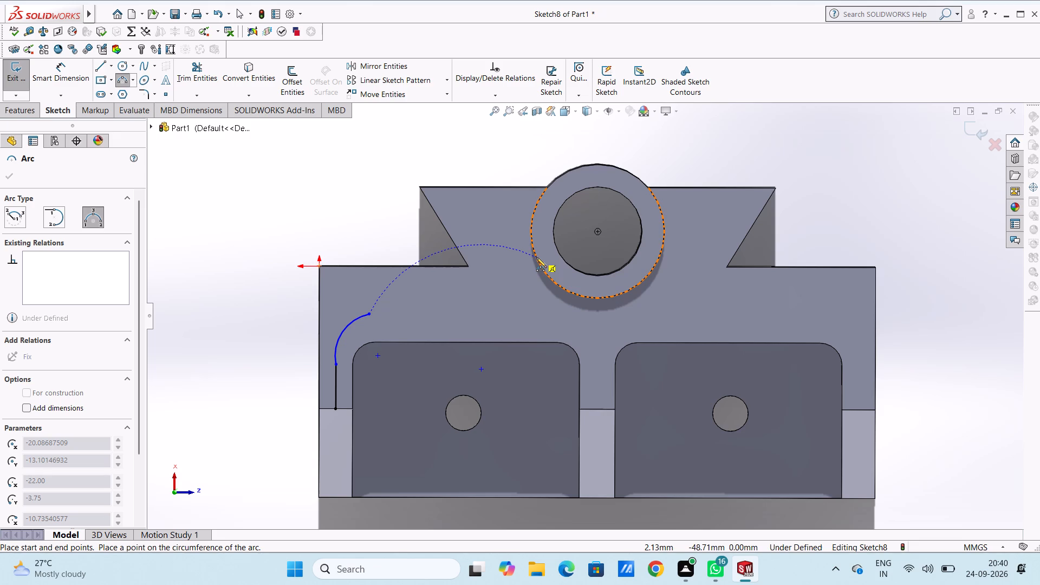
left_click(536, 255)
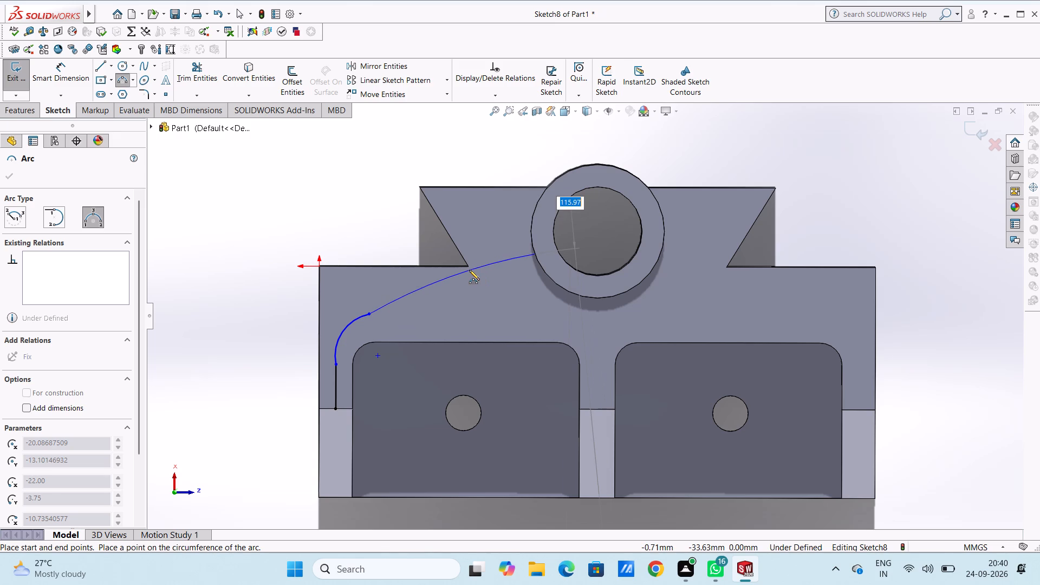
scroll(470, 271, "down", 4)
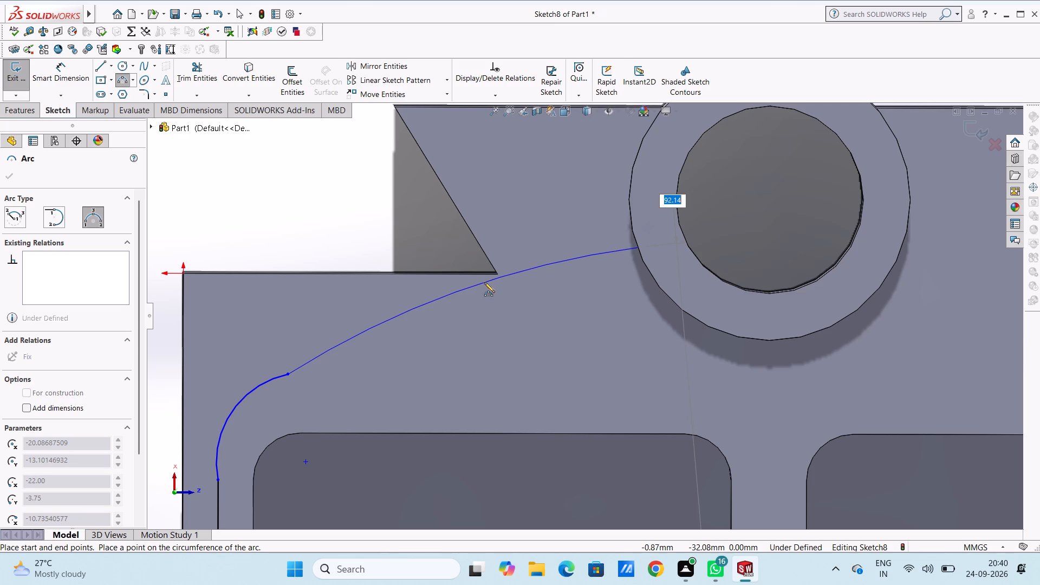
type("92")
key("Return")
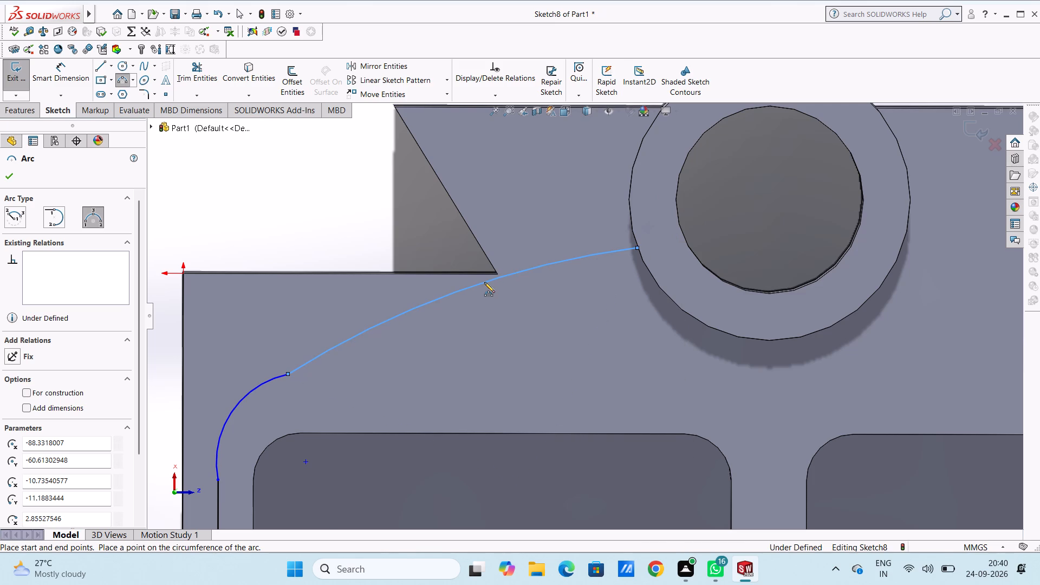
key("Escape")
key("Escape")
scroll(484, 282, "up", 4)
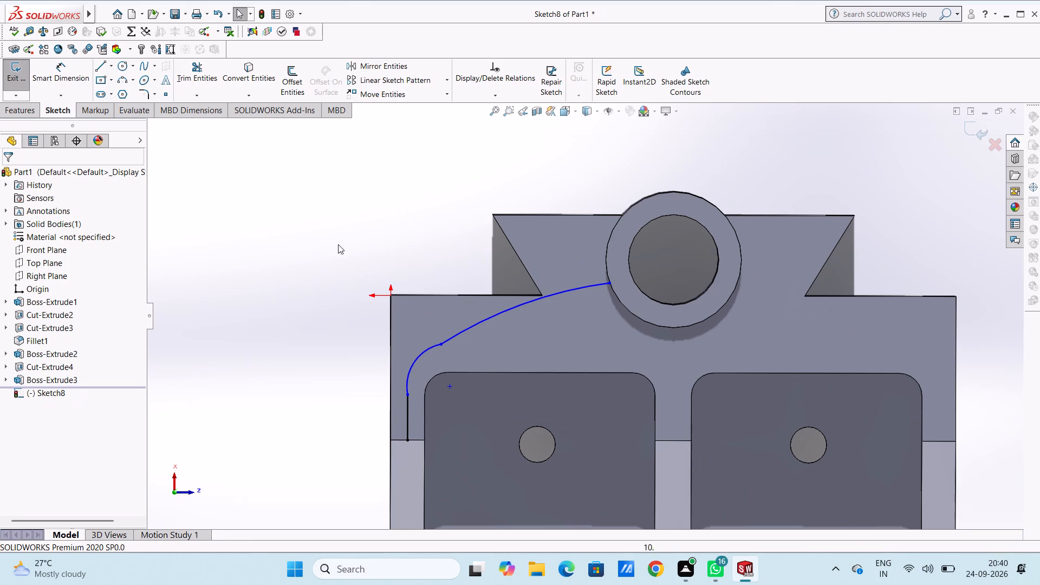
Dimension the large arc's radius, the small arc's radius and the vertical line's length, keeping their drawn sizes.
left_click(76, 66)
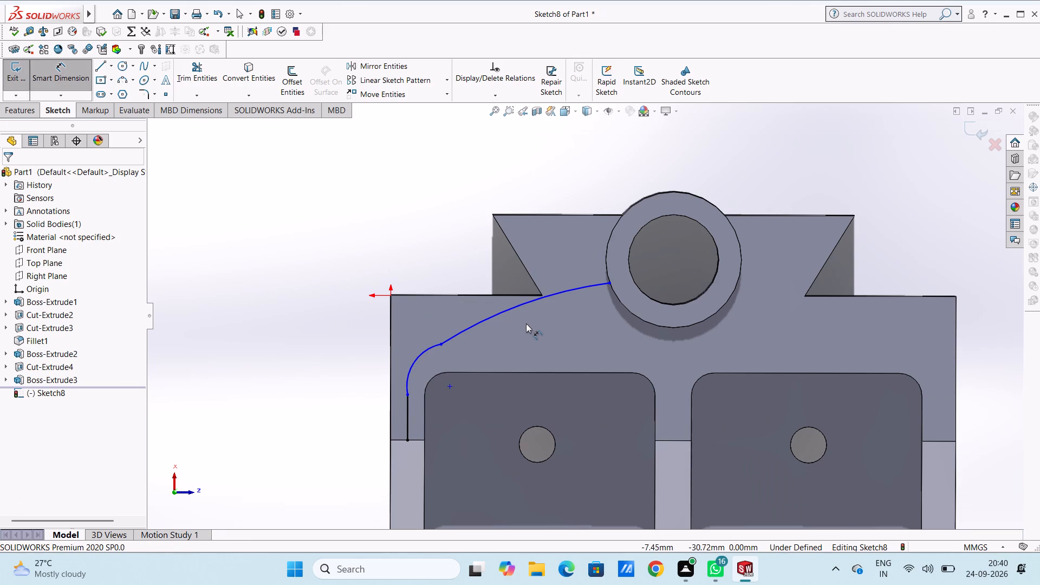
left_click(514, 310)
left_click(456, 201)
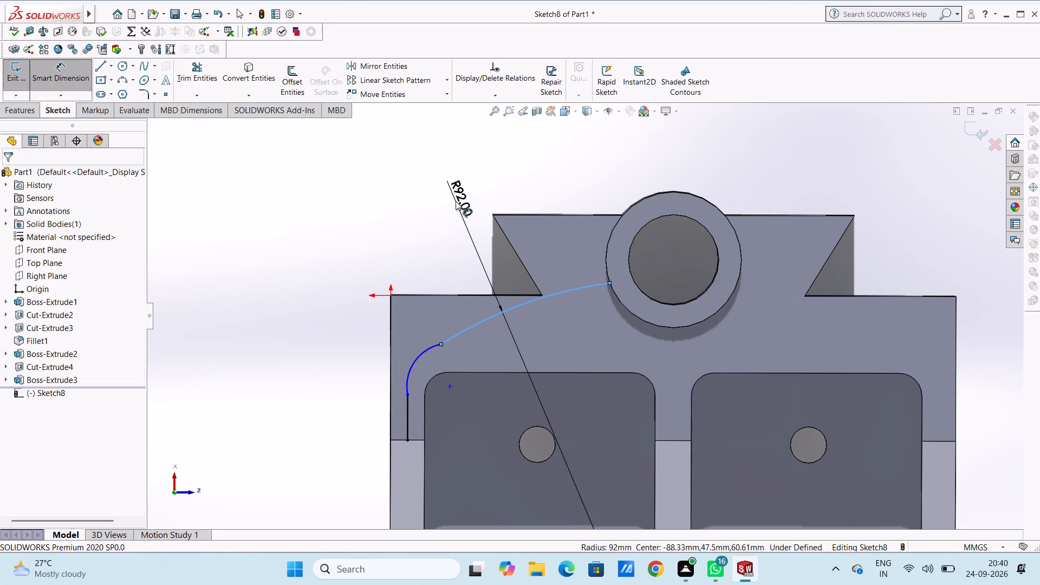
left_click(406, 181)
left_click(354, 184)
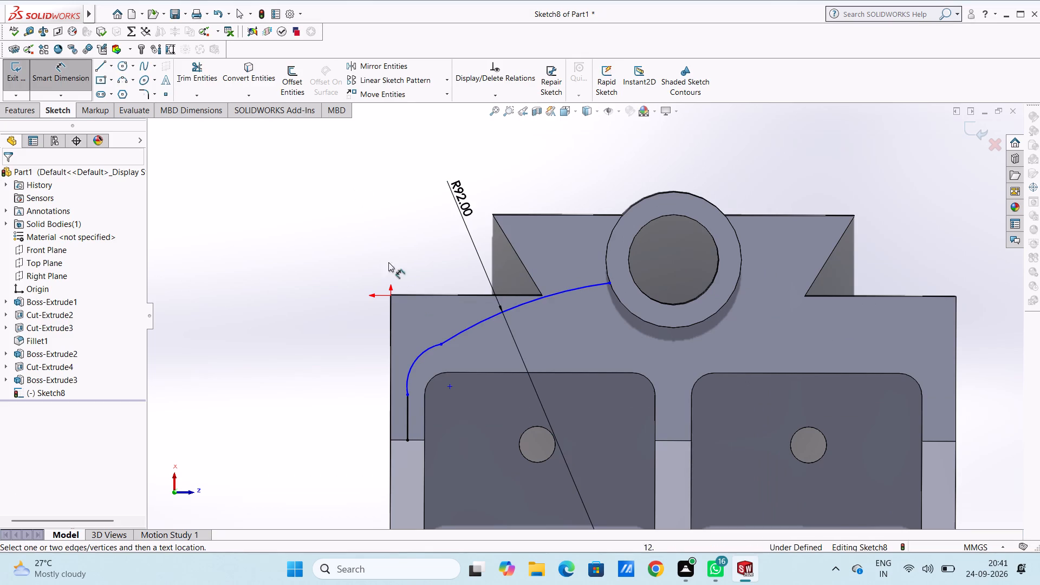
left_click(425, 350)
left_click(289, 233)
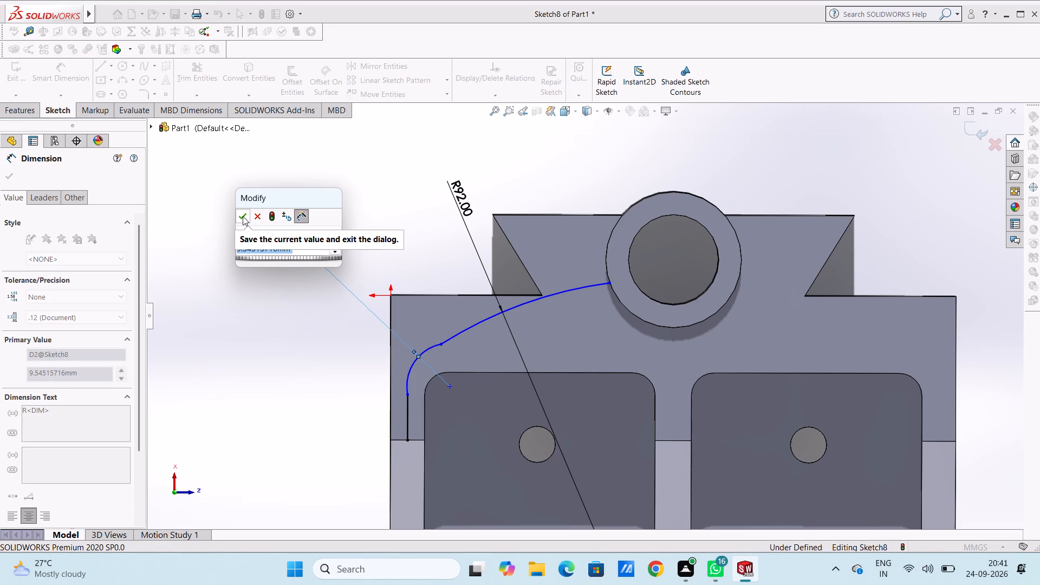
left_click(243, 216)
left_click(255, 204)
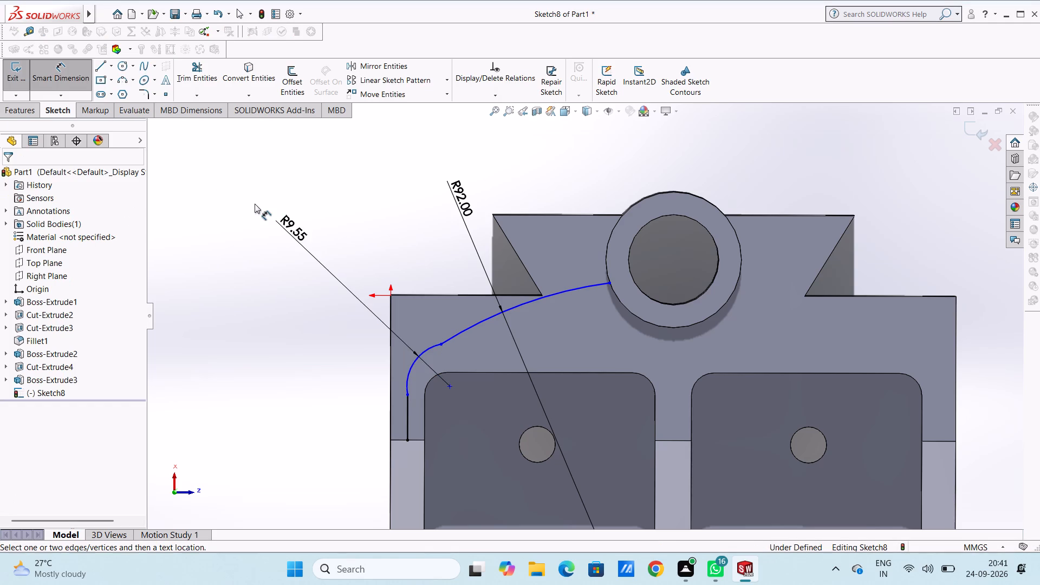
left_click(407, 420)
left_click(339, 407)
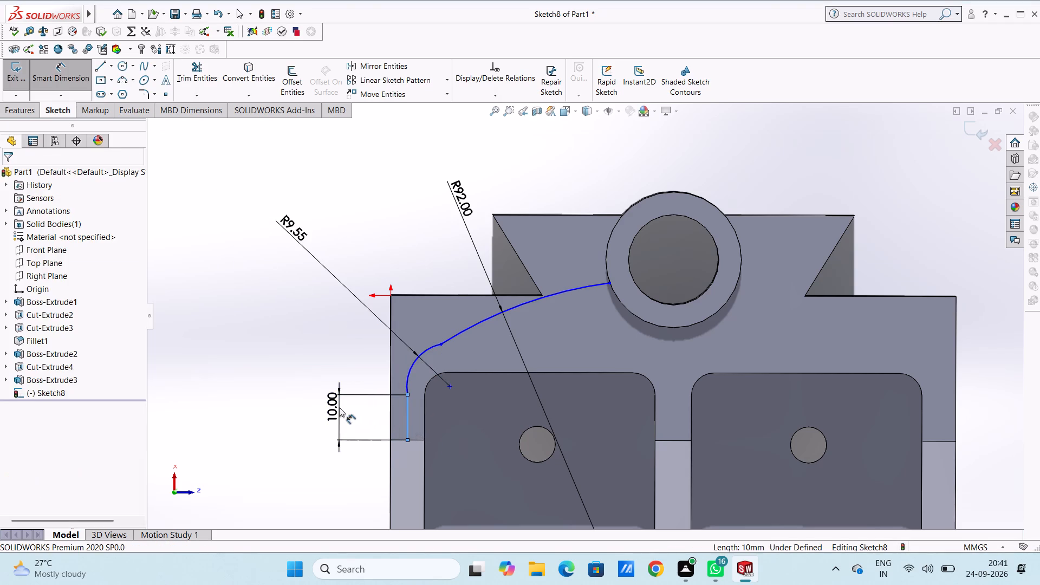
left_click(290, 391)
left_click(271, 334)
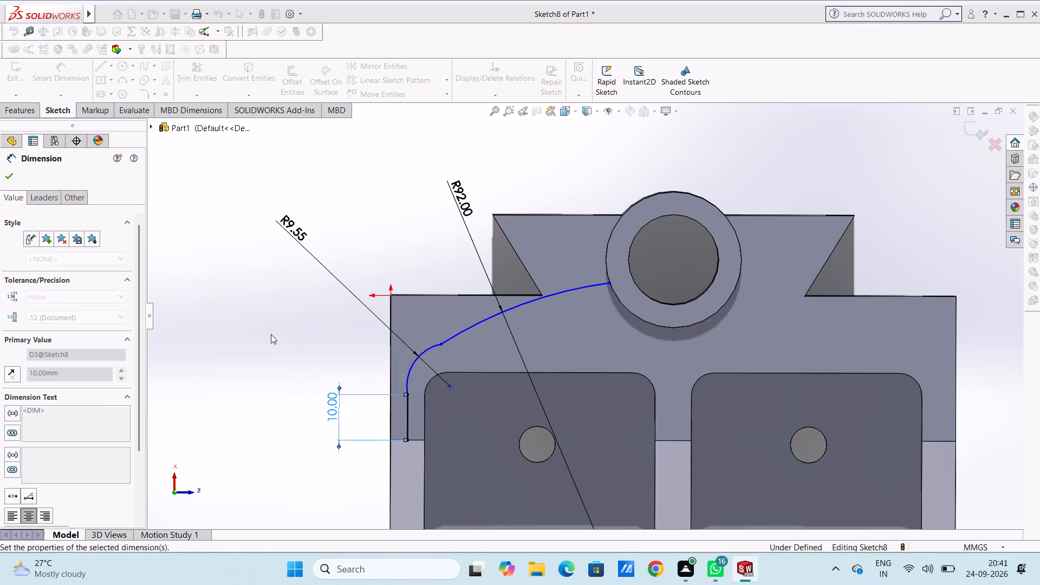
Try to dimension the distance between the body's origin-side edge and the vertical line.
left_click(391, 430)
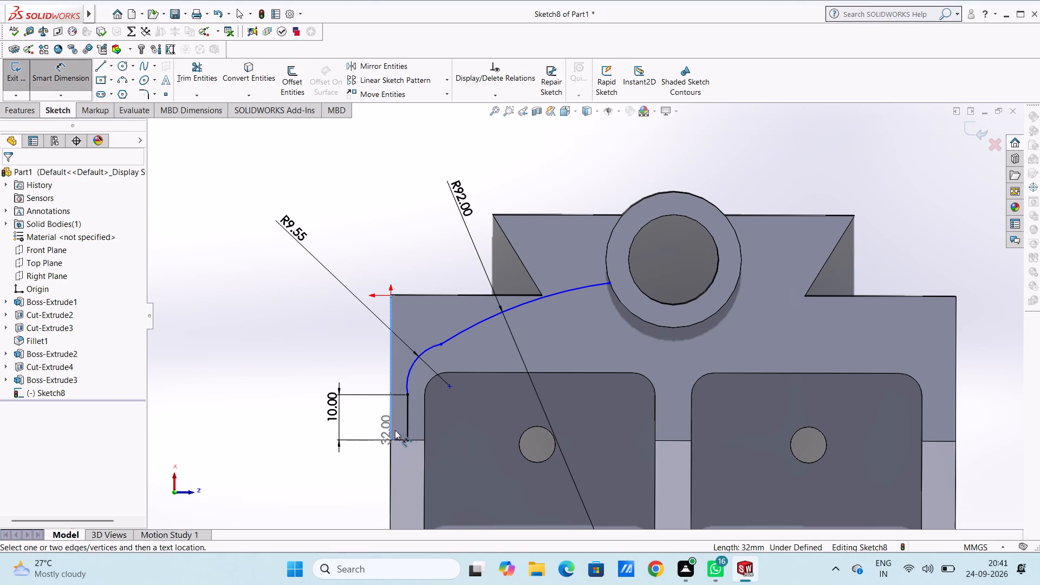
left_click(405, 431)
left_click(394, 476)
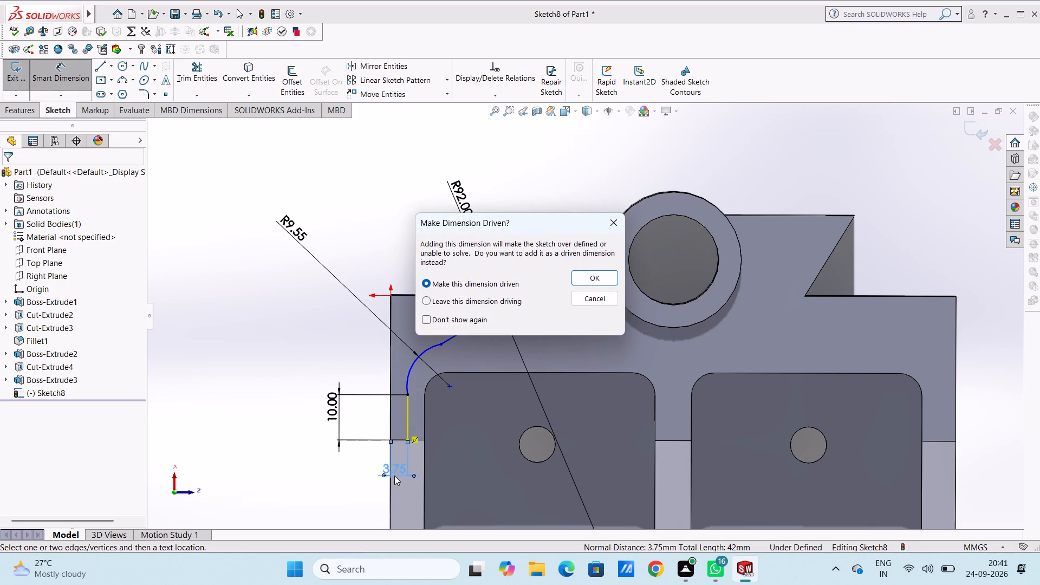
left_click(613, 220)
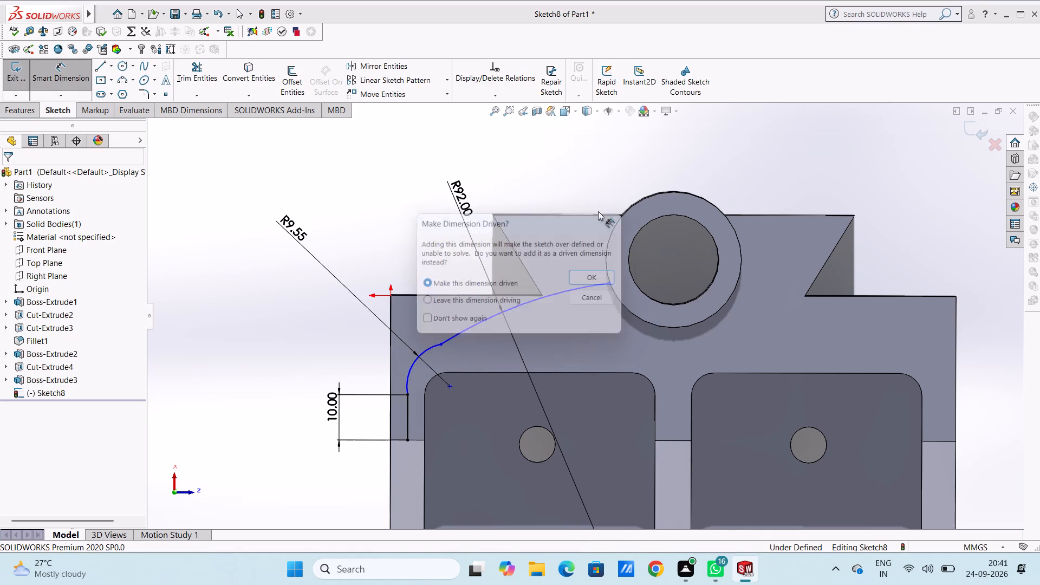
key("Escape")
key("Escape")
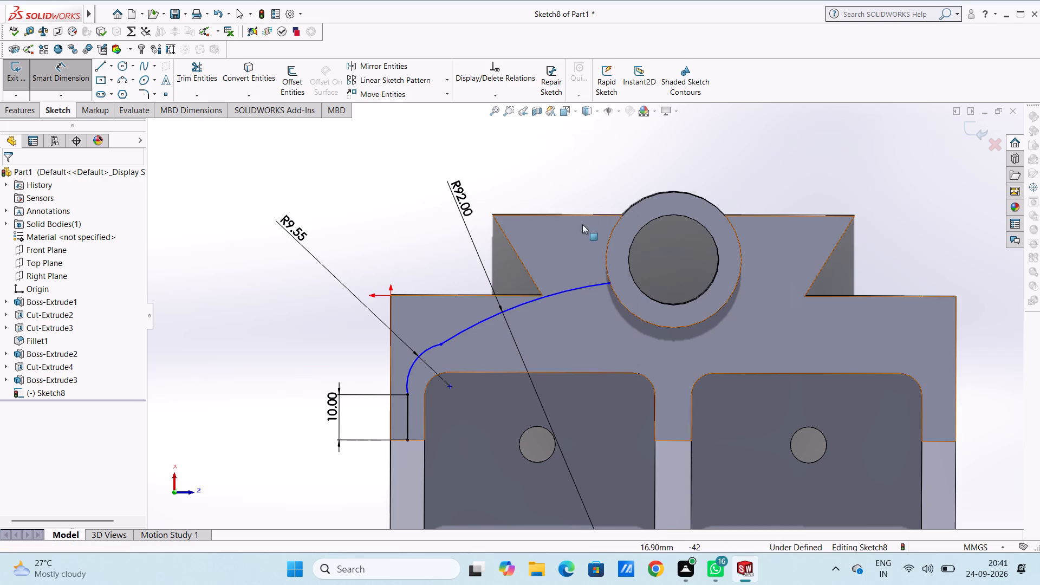
Make the small arc tangent to both the vertical line and the large arc.
scroll(417, 391, "down", 2)
left_click(420, 372)
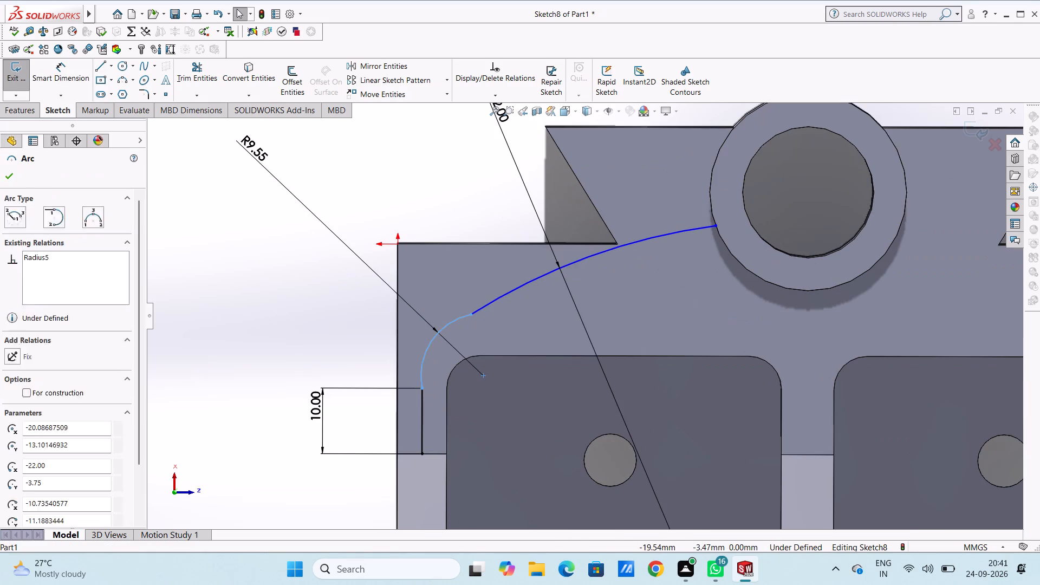
left_click(424, 400, "ctrl")
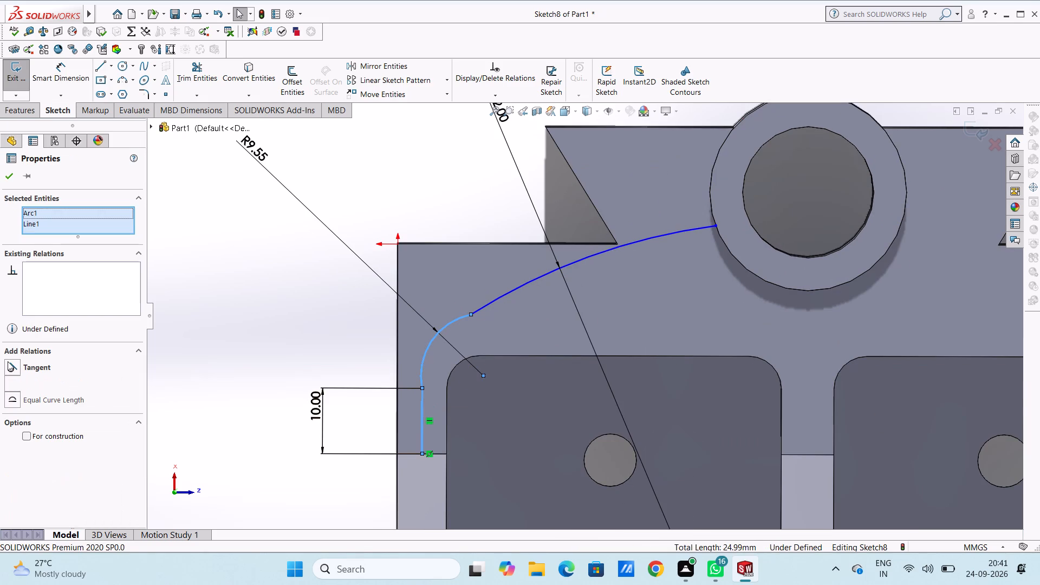
left_click(8, 365)
left_click(190, 334)
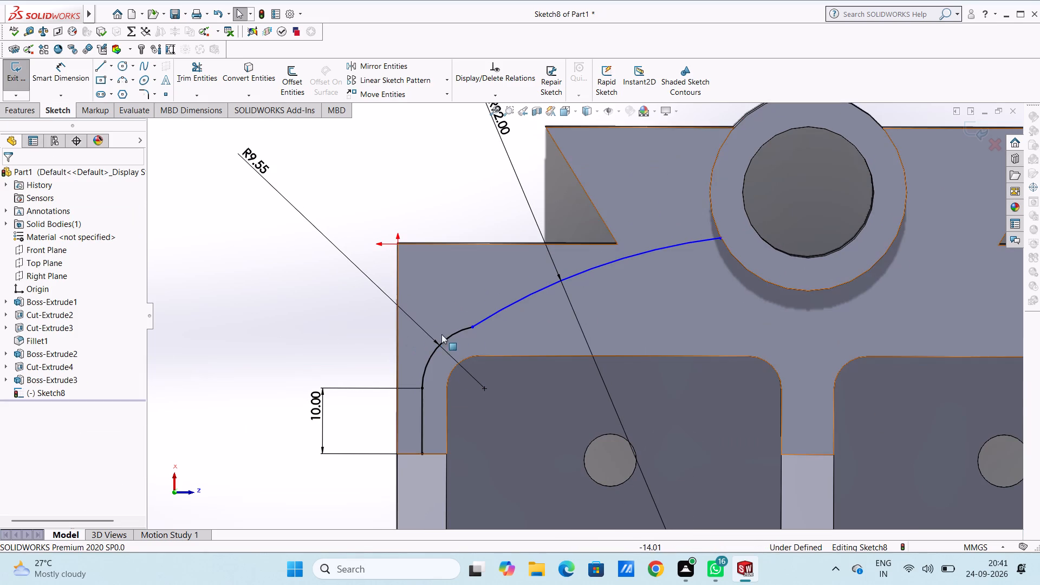
left_click(454, 333)
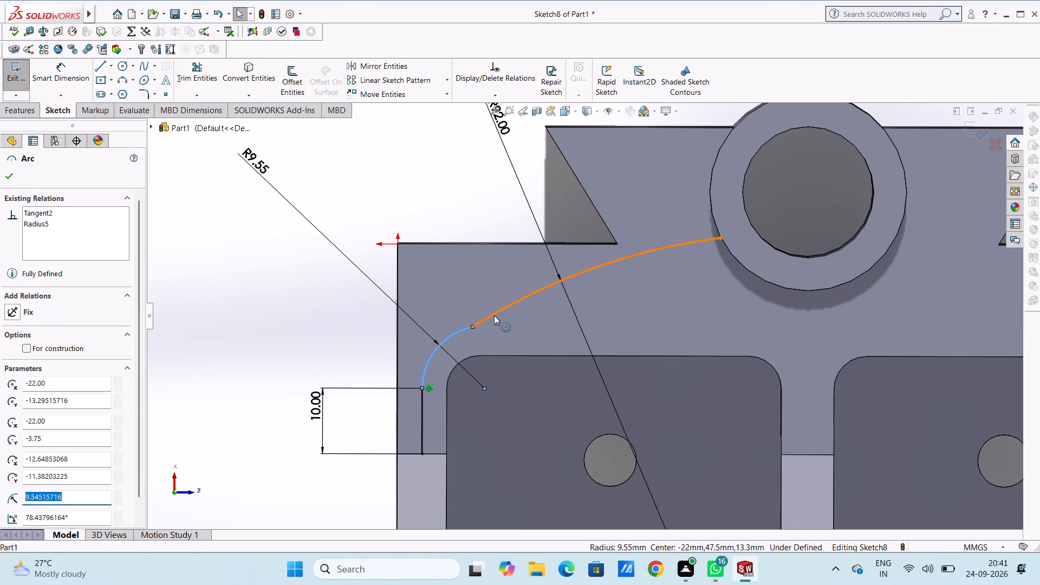
left_click(494, 315, "ctrl")
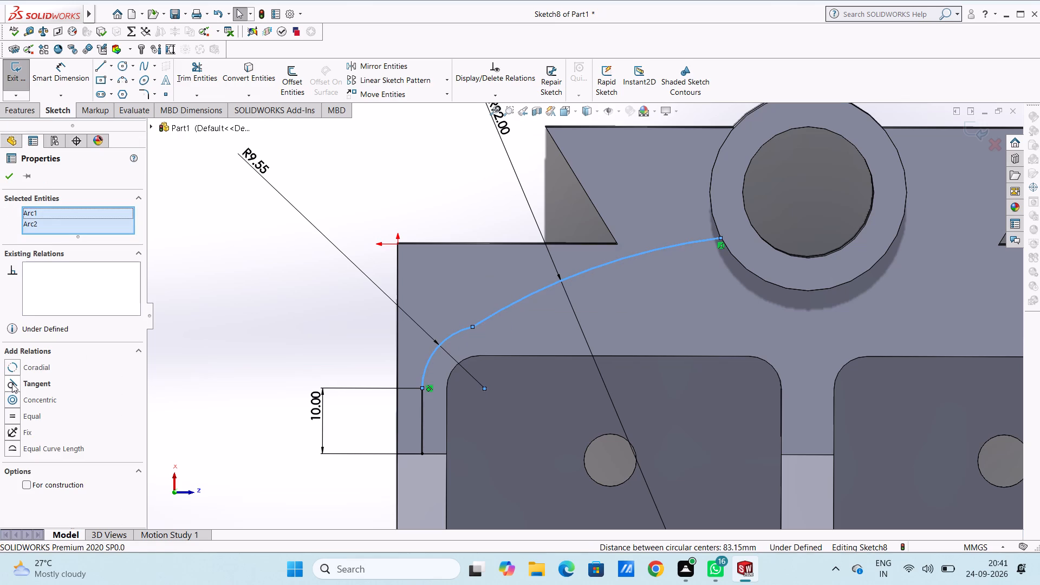
left_click(12, 382)
left_click(276, 314)
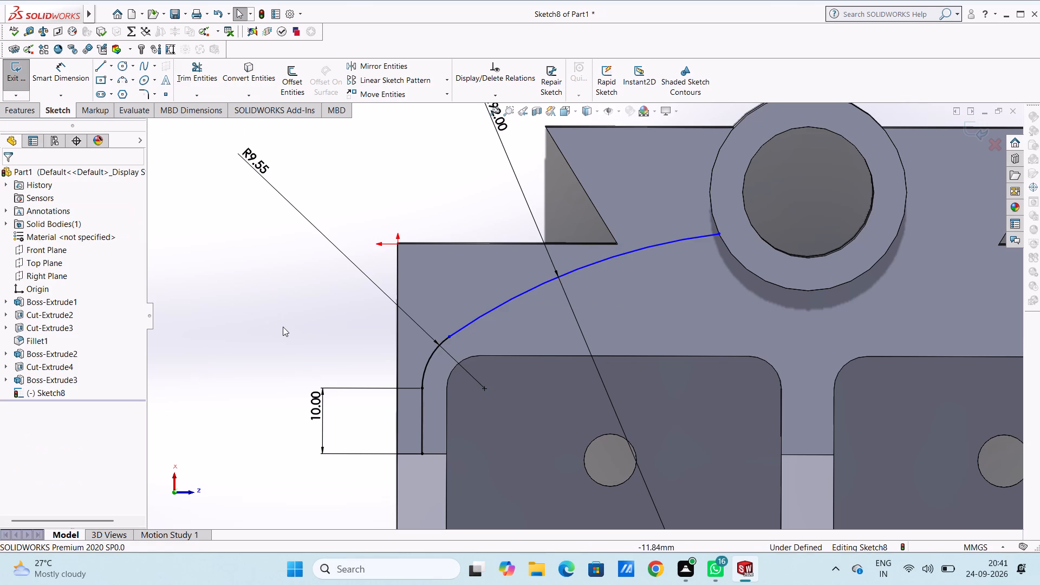
Set the large arc's radius to 88 mm.
scroll(285, 328, "up", 4)
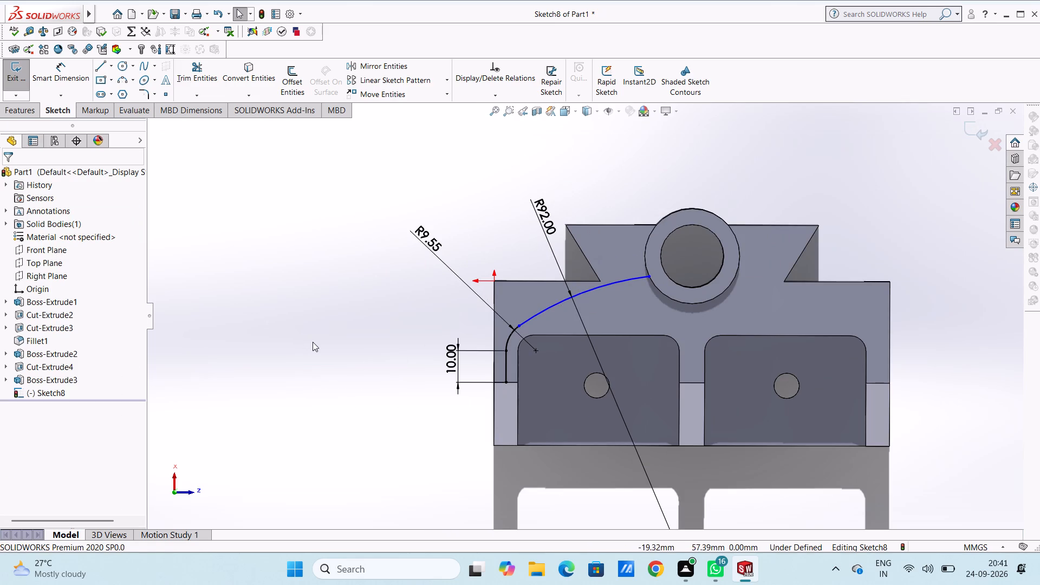
key("Escape")
double_click(546, 214)
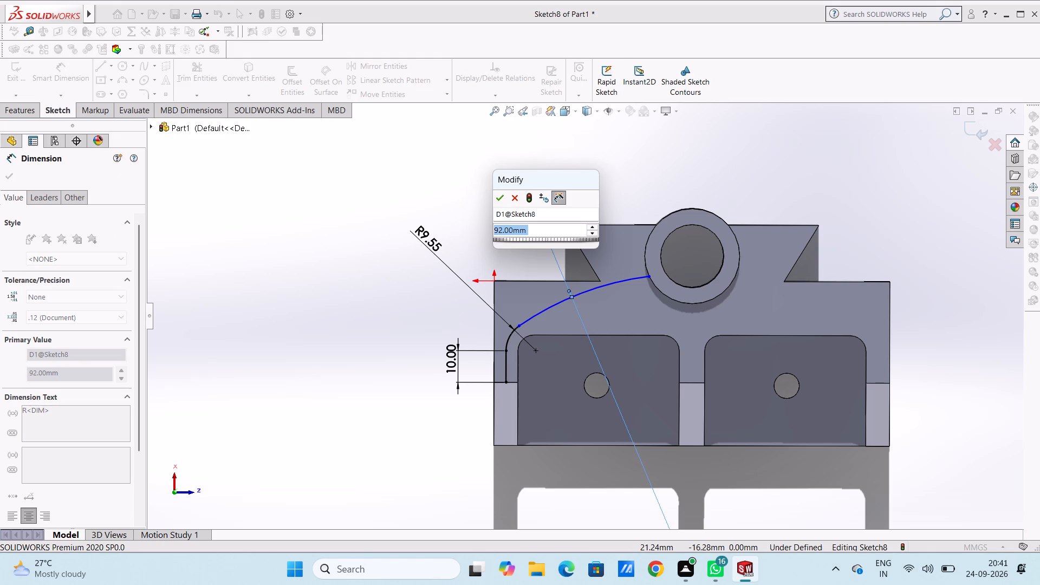
type("88")
key("Return")
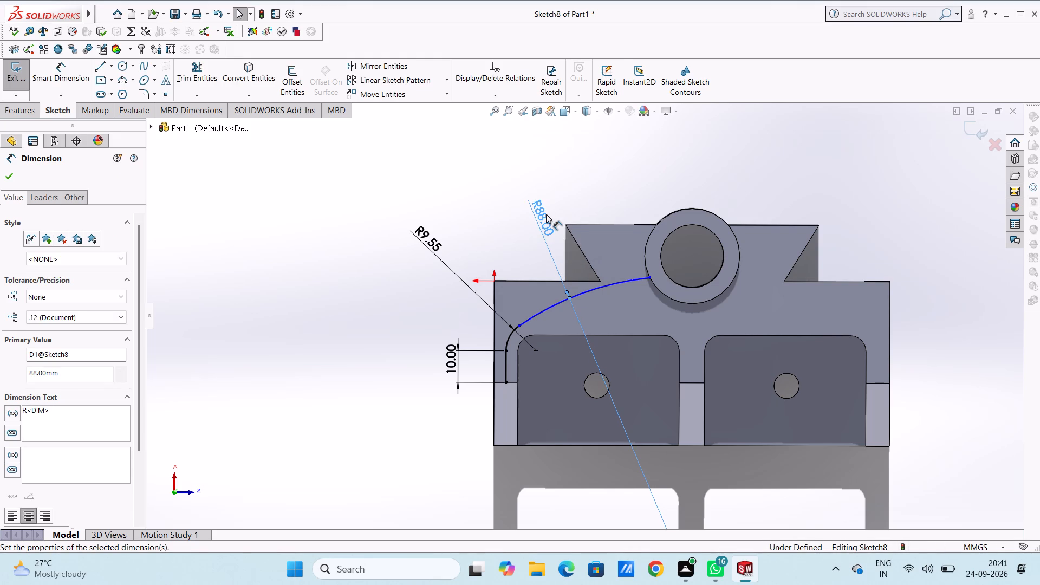
left_click(495, 205)
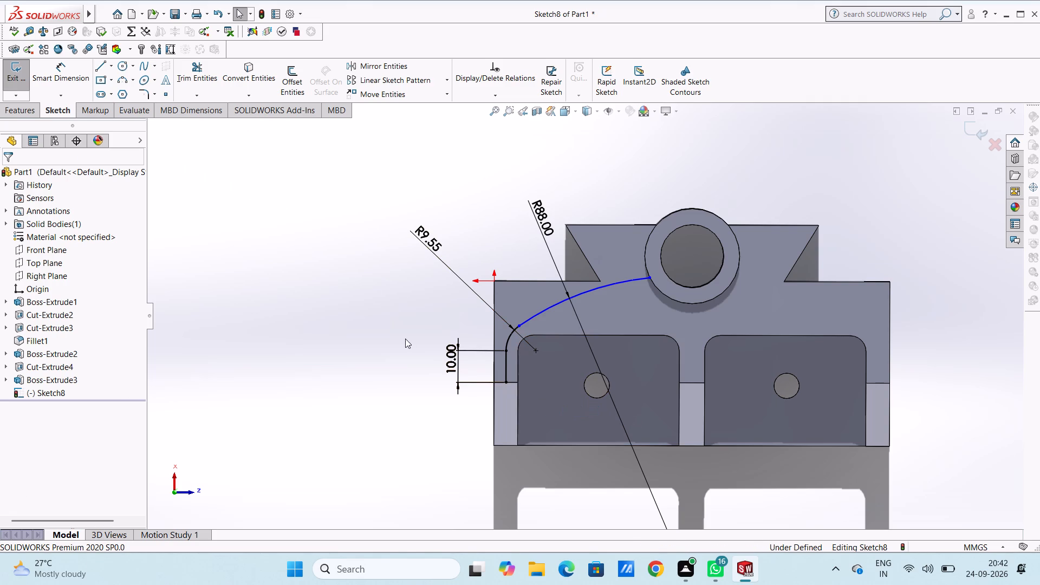
Sketch a horizontal line about 1.9 mm long from the vertical line's lower end, continuing with a vertical line about 6.9 mm downward.
left_click(101, 65)
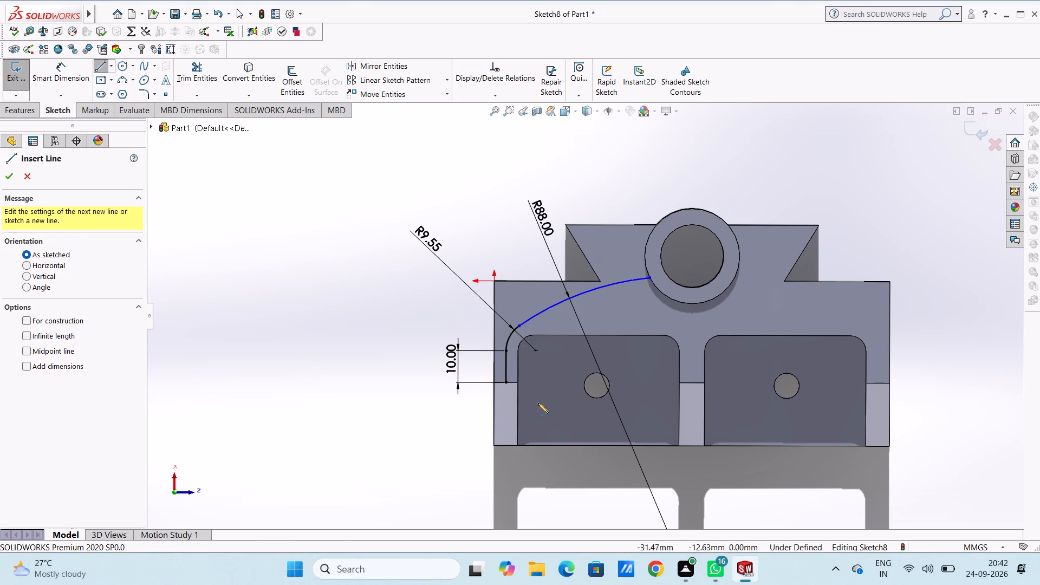
scroll(538, 405, "down", 5)
left_click(474, 314)
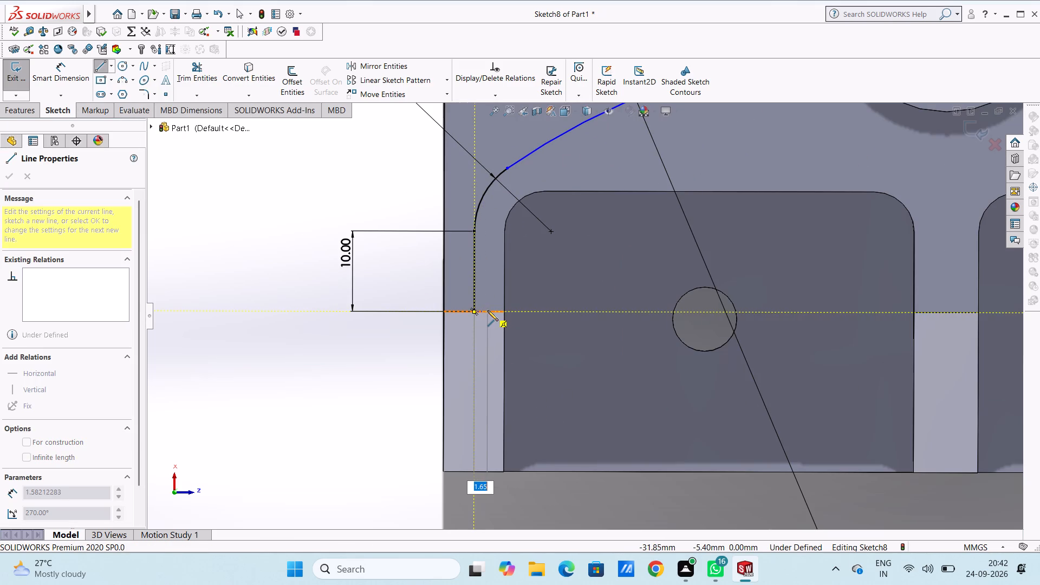
left_click(490, 311)
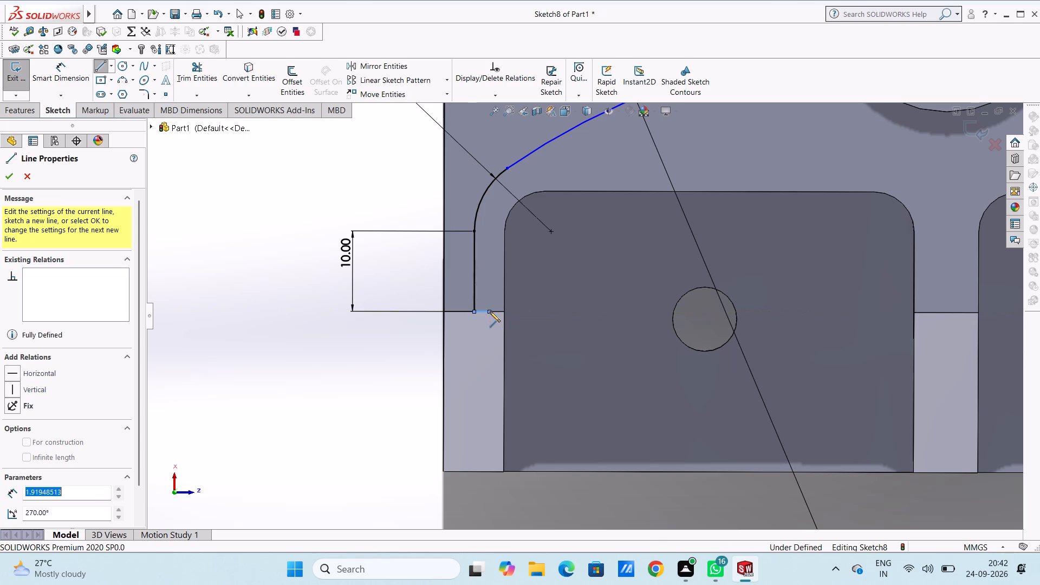
left_click(489, 367)
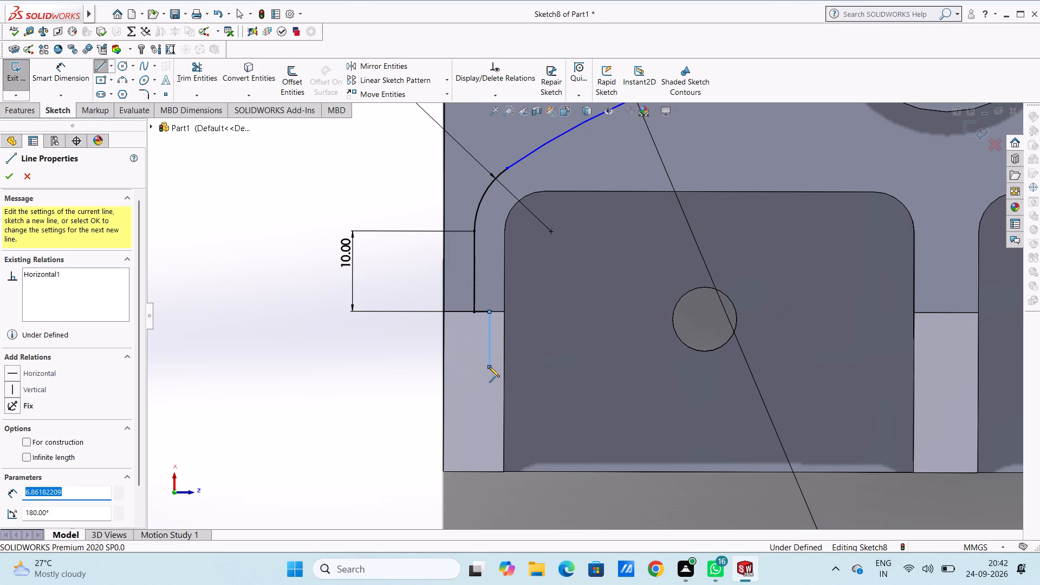
key("Escape")
key("Escape")
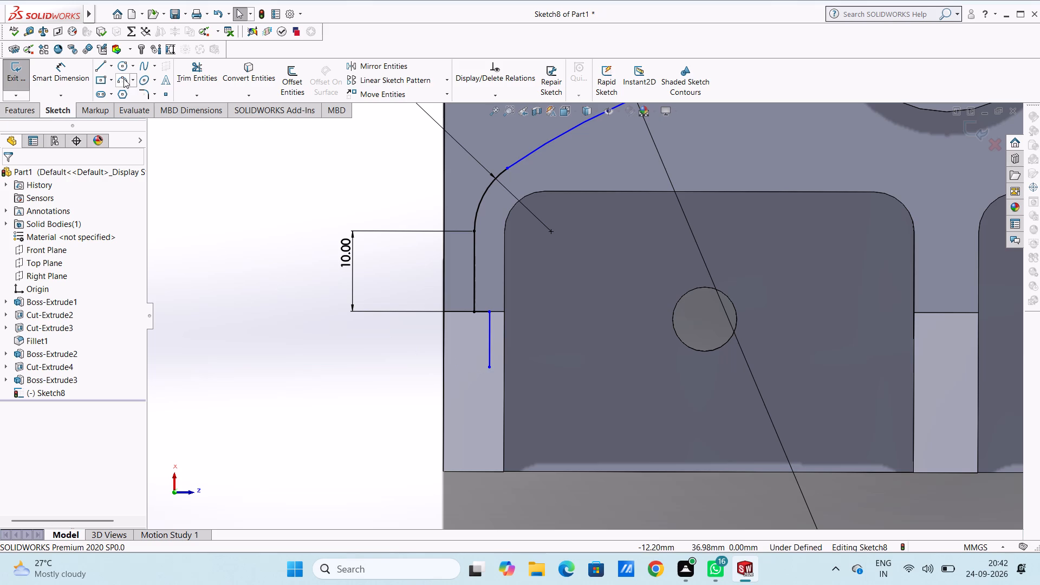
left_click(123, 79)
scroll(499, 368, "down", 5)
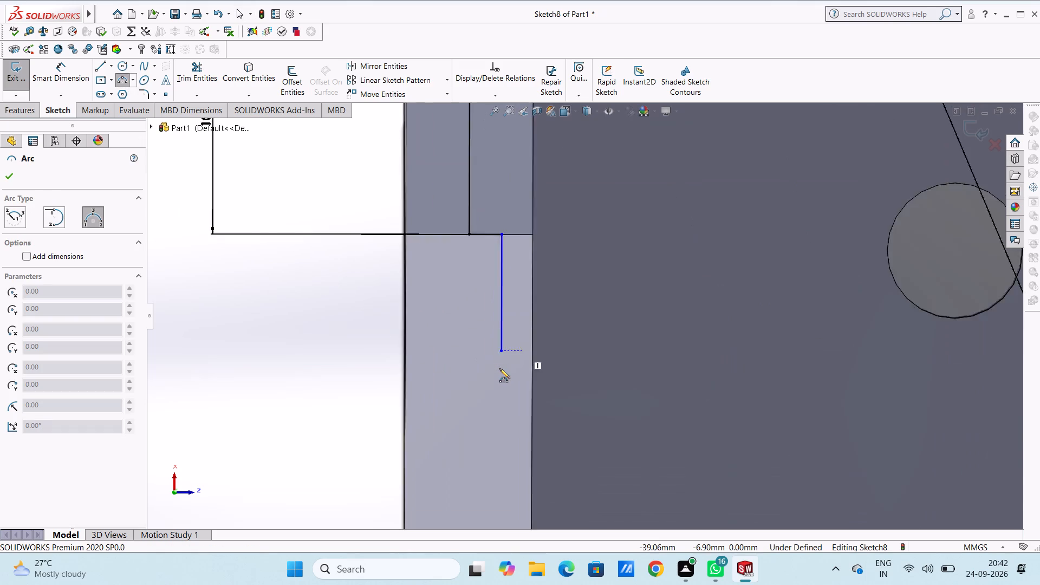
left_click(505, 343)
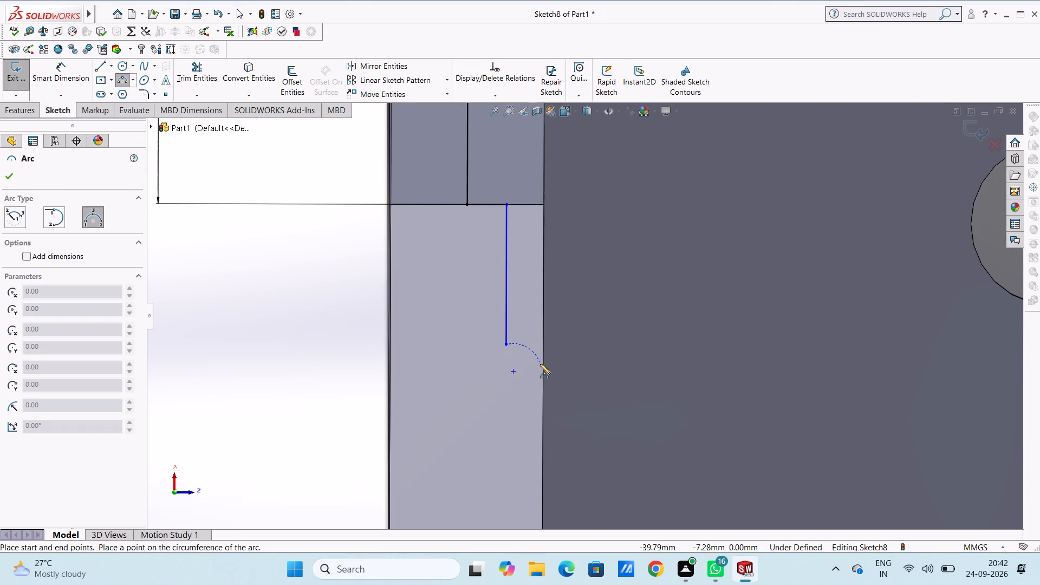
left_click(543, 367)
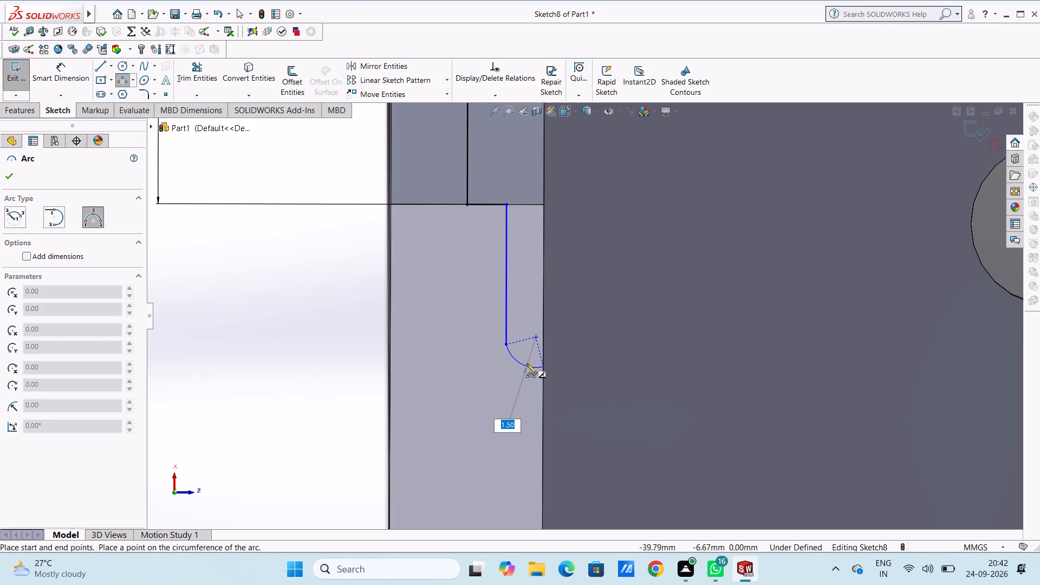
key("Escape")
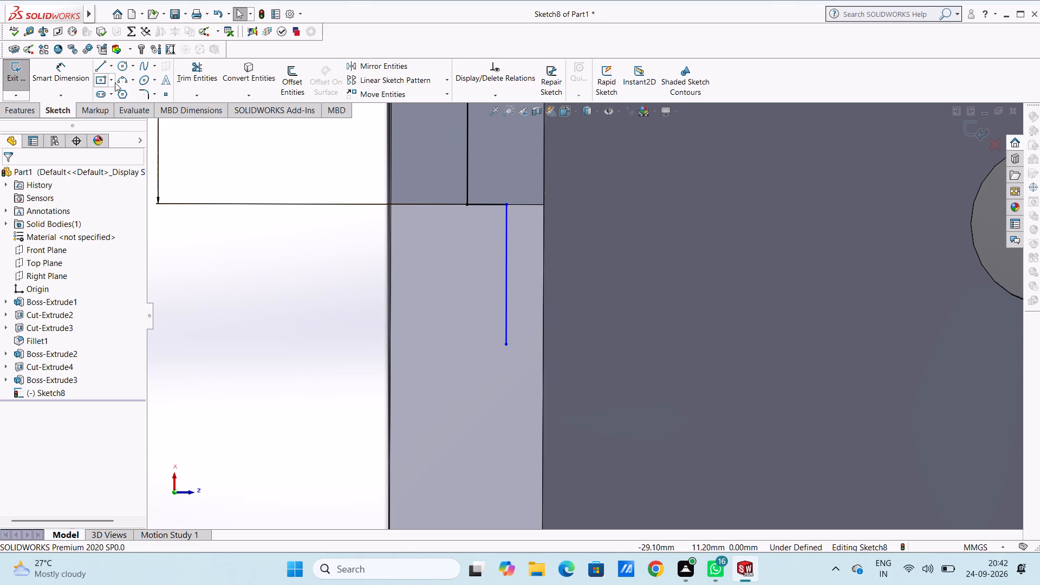
Sketch a three-point arc of about 1.84 mm radius from the lower vertical line's end to the first pocket's side edge.
left_click(120, 79)
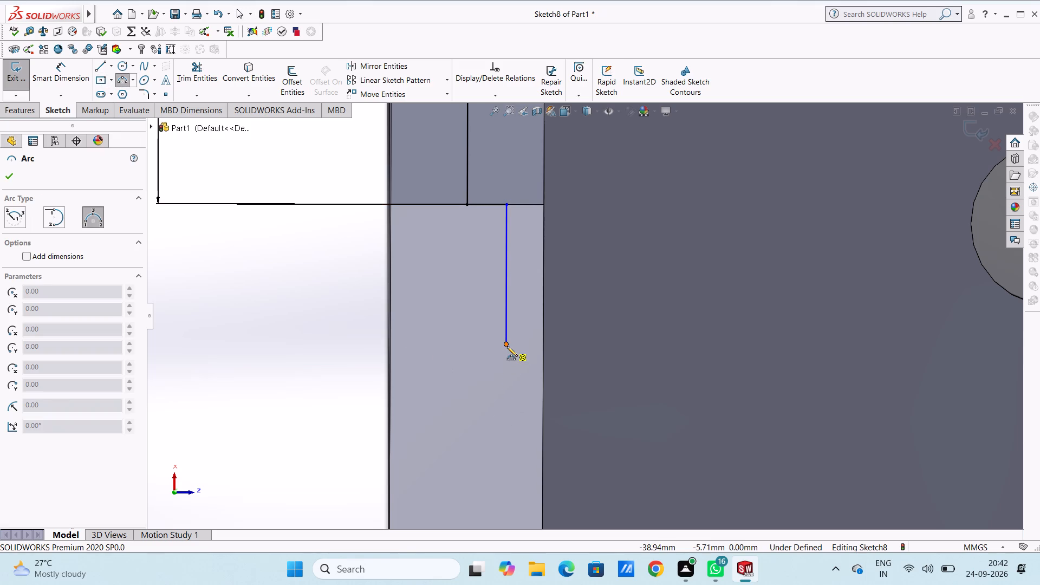
left_click(507, 346)
left_click(543, 383)
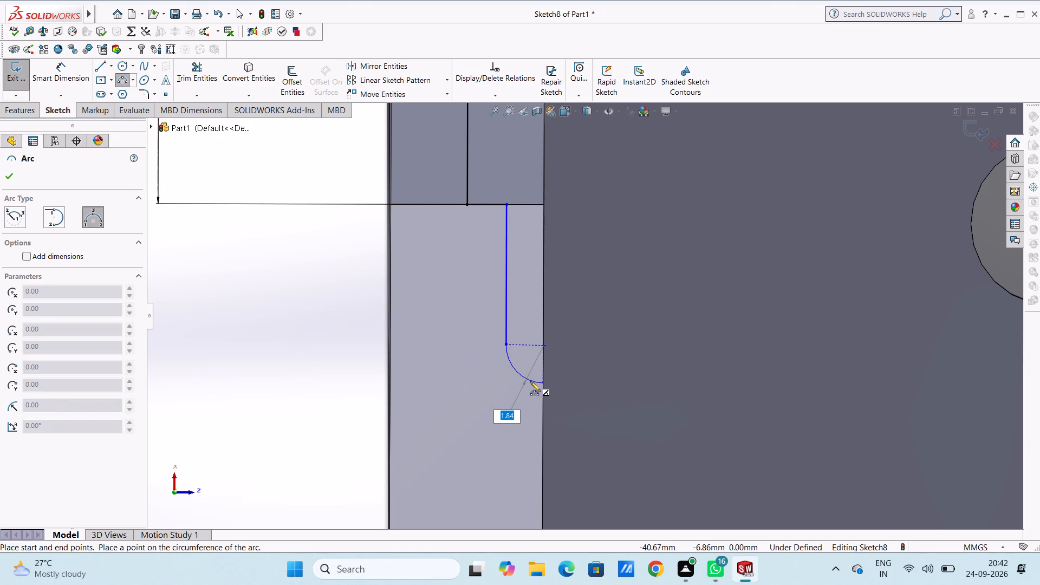
left_click(530, 381)
key("Escape")
key("Escape")
key("Escape")
Sketch a line about 18.7 mm long from the new arc's end along the pocket's side edge to the start of its rounded corner.
scroll(529, 381, "up", 4)
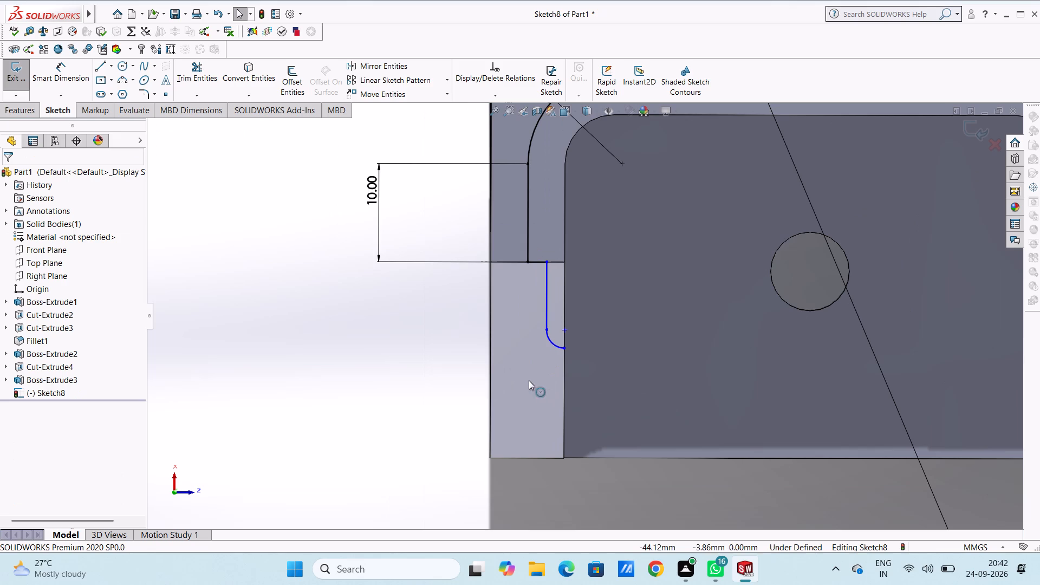
left_click(100, 66)
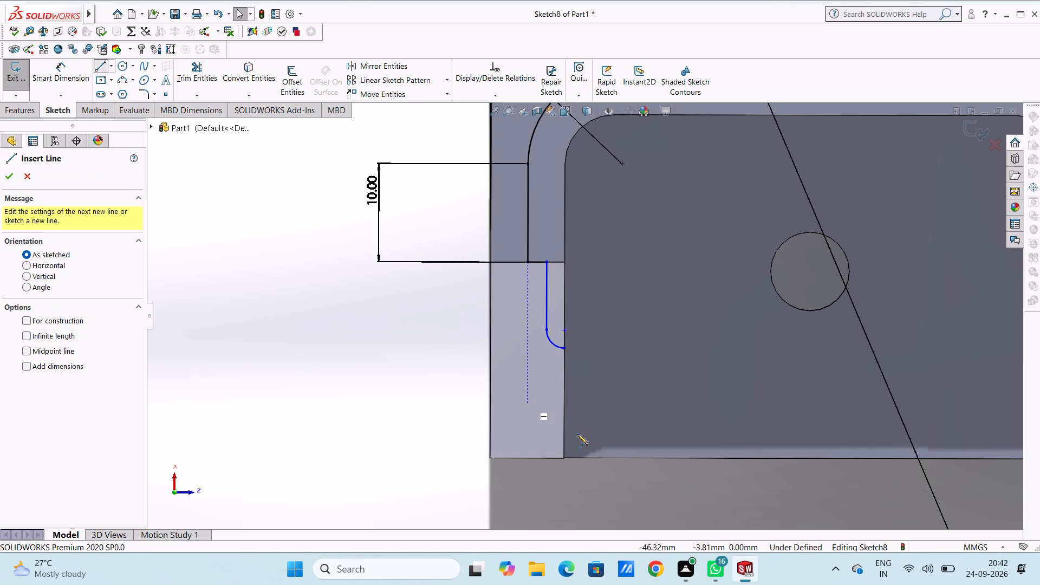
left_click(564, 350)
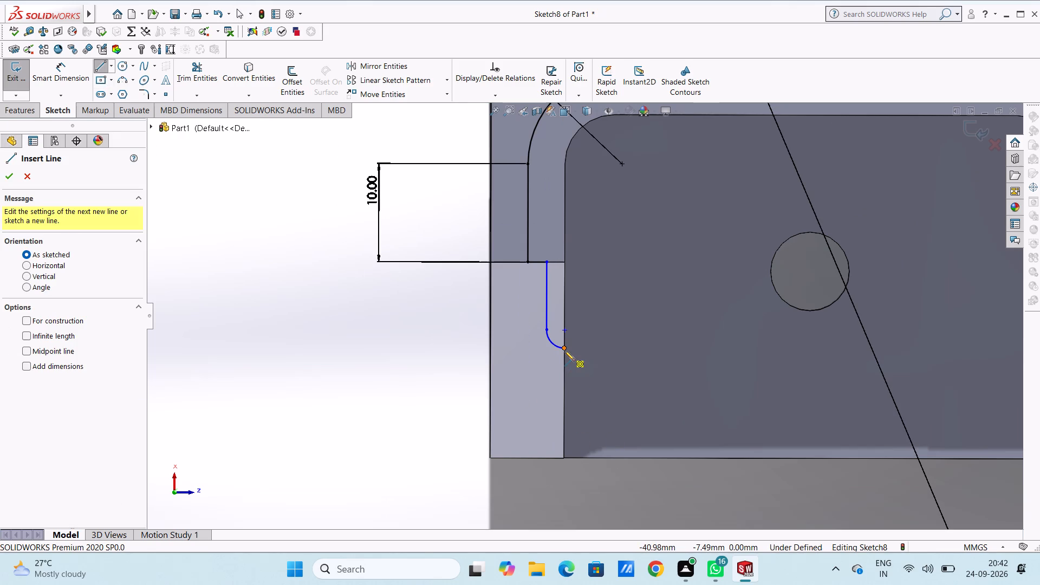
left_click(564, 163)
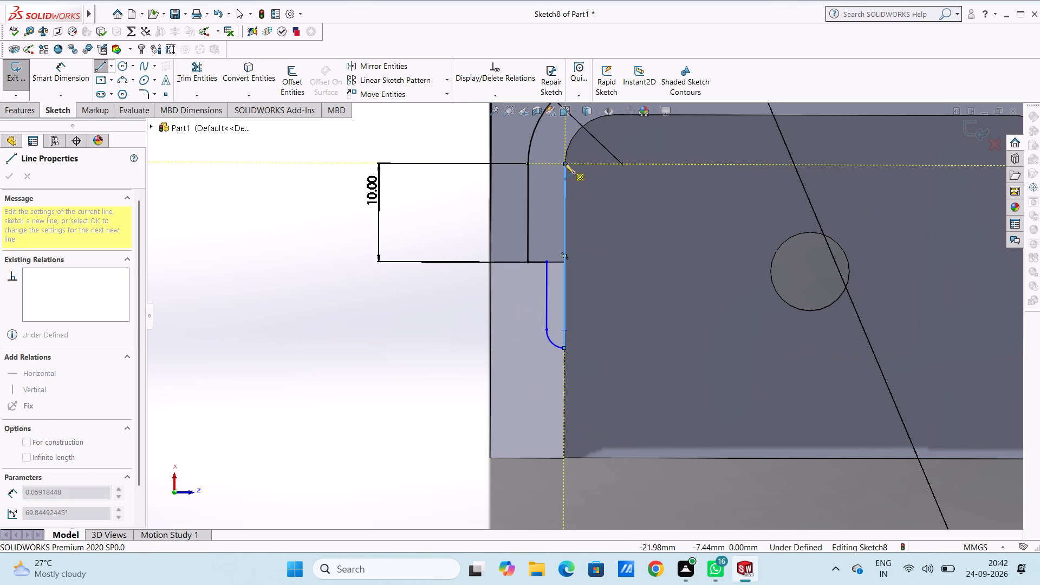
key("Escape")
key("Escape")
Offset the 88 mm radius arc and its connected chain 3 mm inward, toward the pocket.
scroll(564, 164, "up", 4)
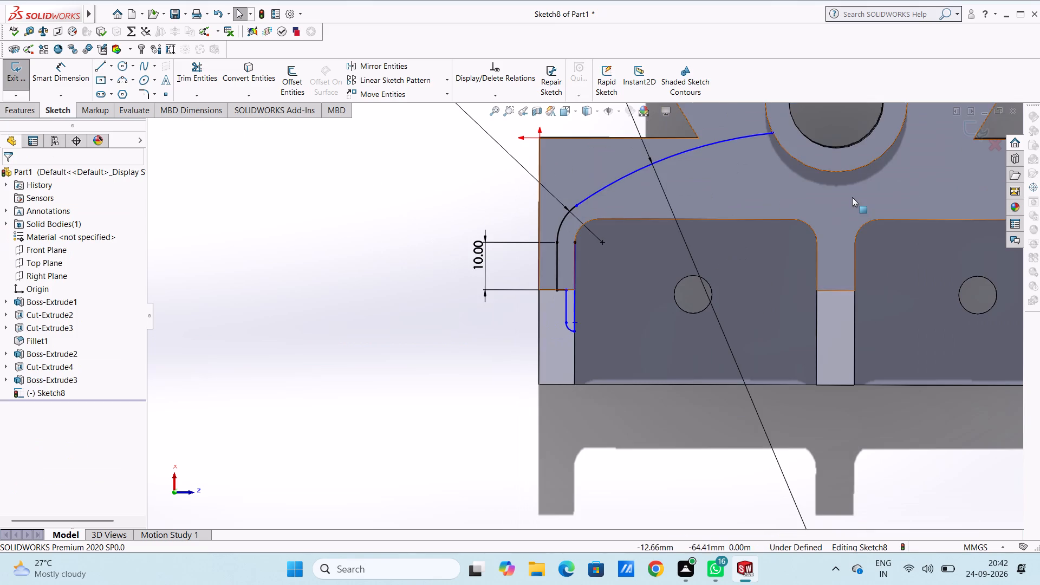
scroll(853, 197, "down", 2)
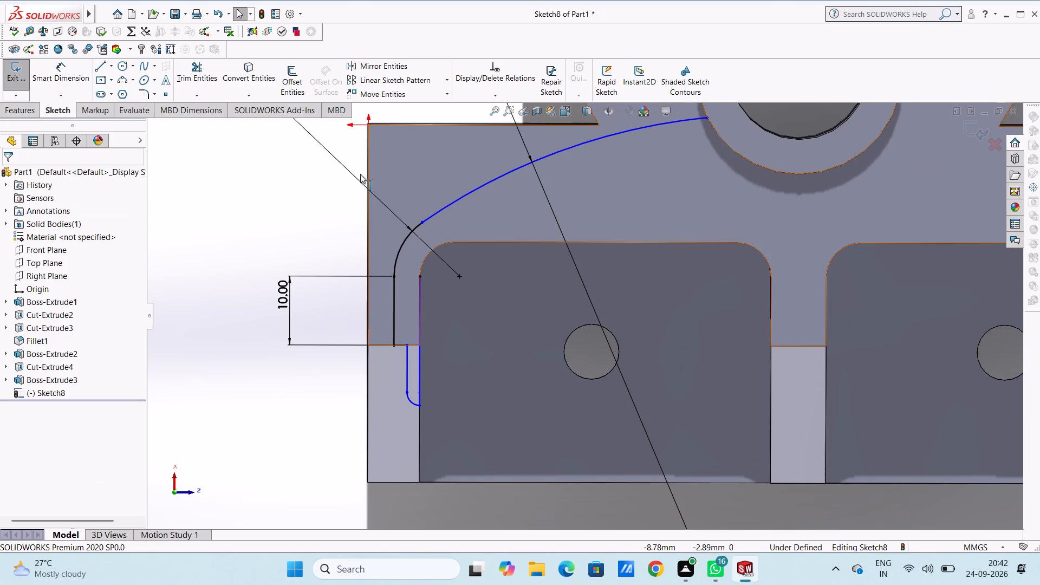
left_click(290, 73)
left_click(495, 177)
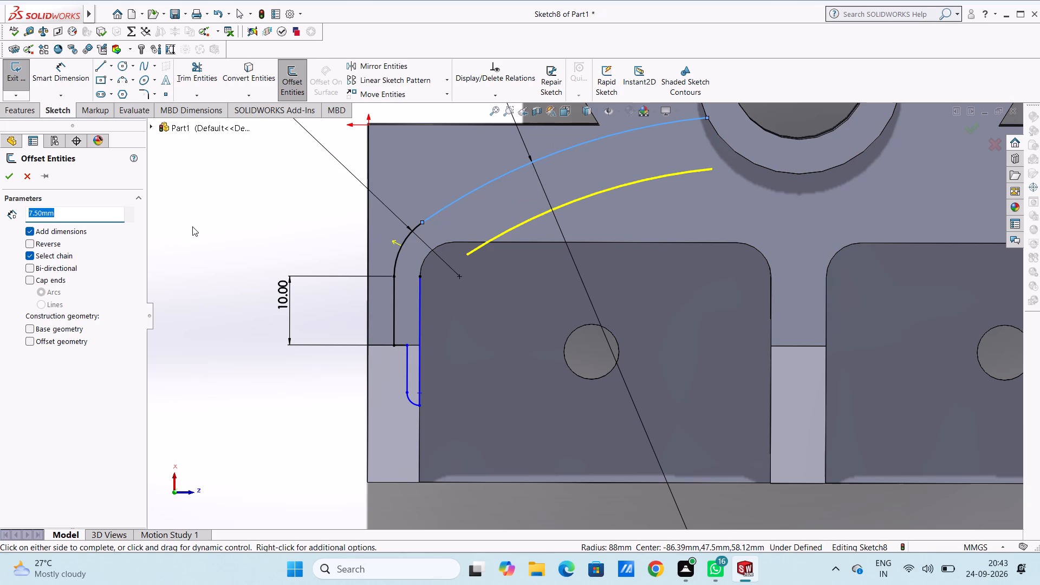
key("5")
key("Return")
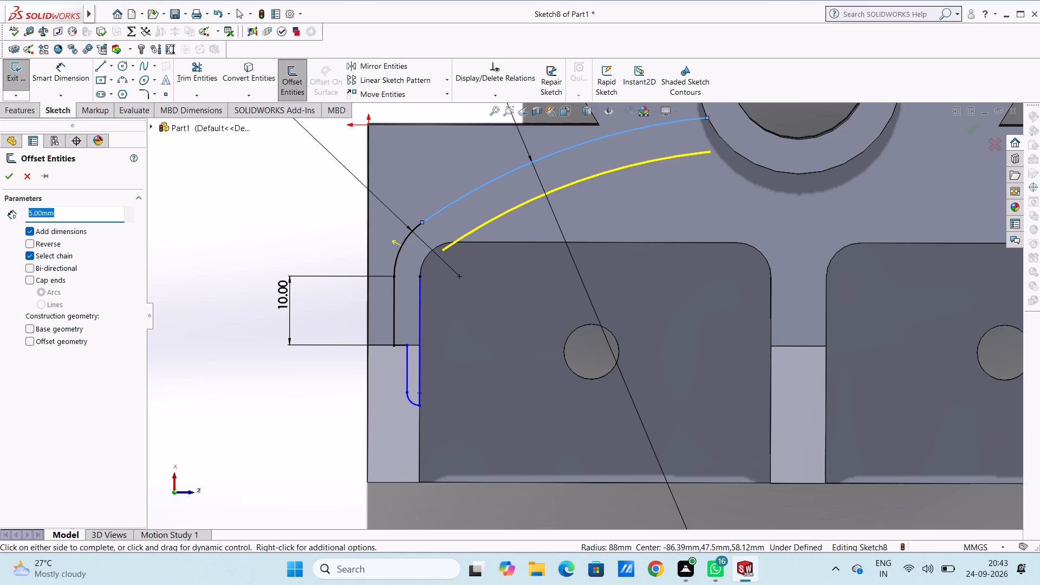
key("3")
key("Return")
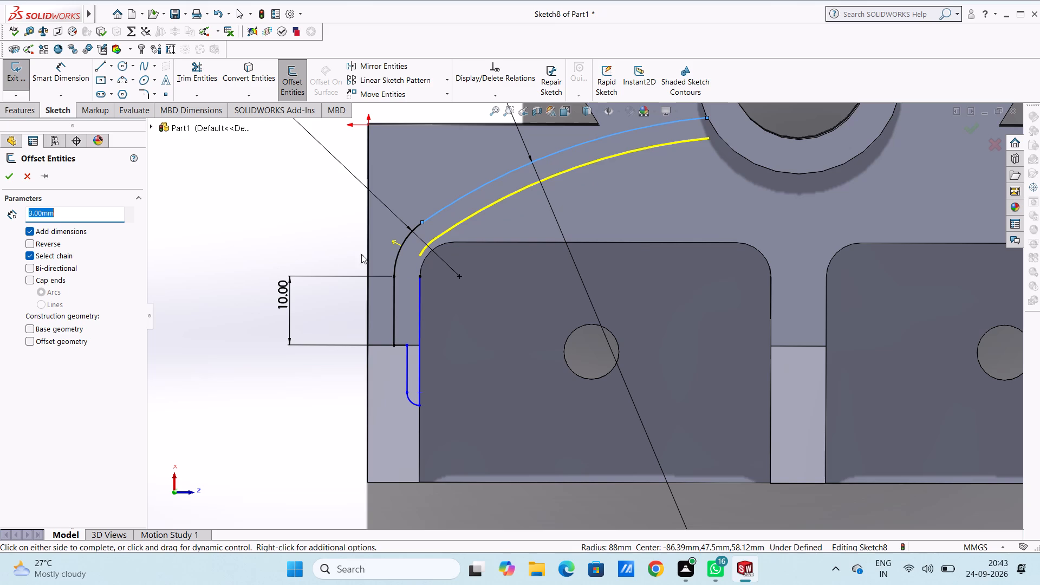
left_click(426, 258)
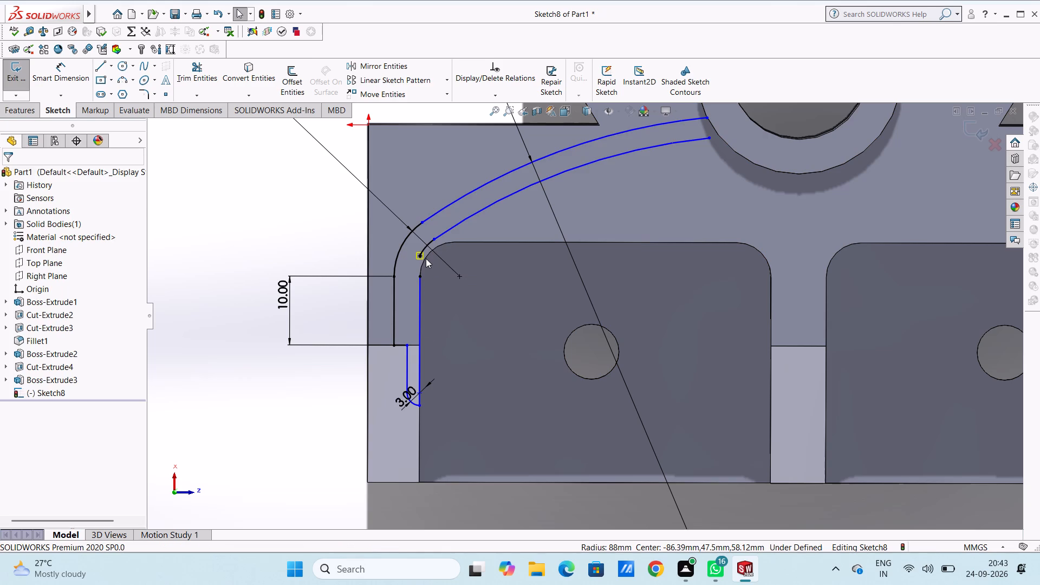
left_click(329, 231)
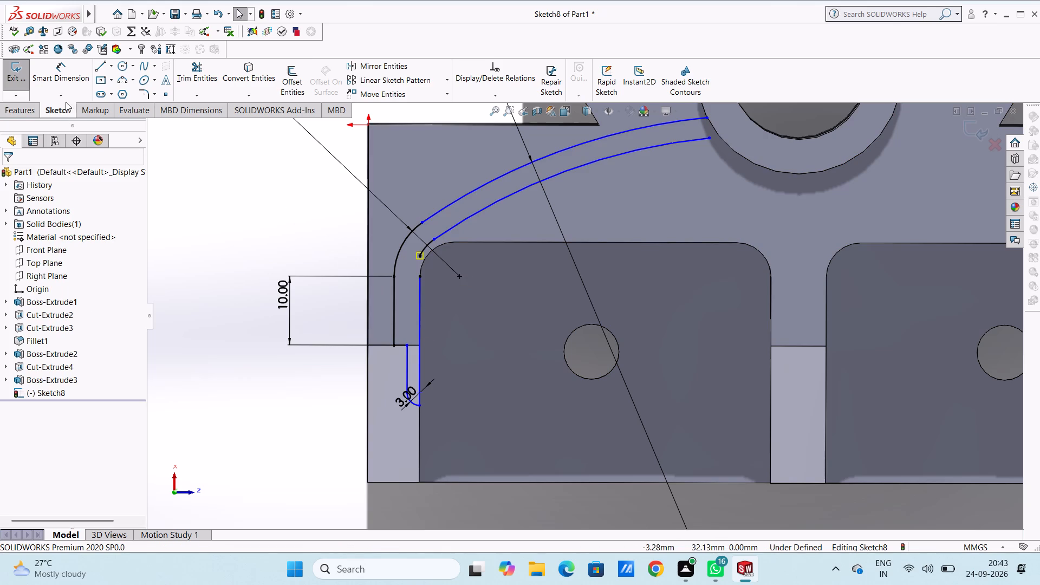
Sketch a line about 3 mm long joining the offset curve's lower end to the top of the line along the pocket edge.
left_click(96, 63)
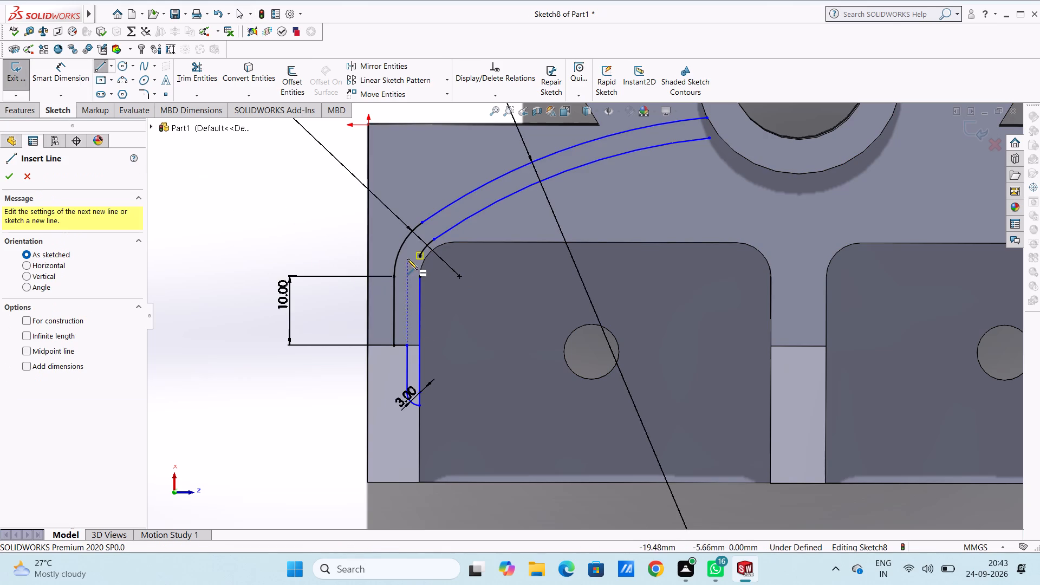
left_click(418, 254)
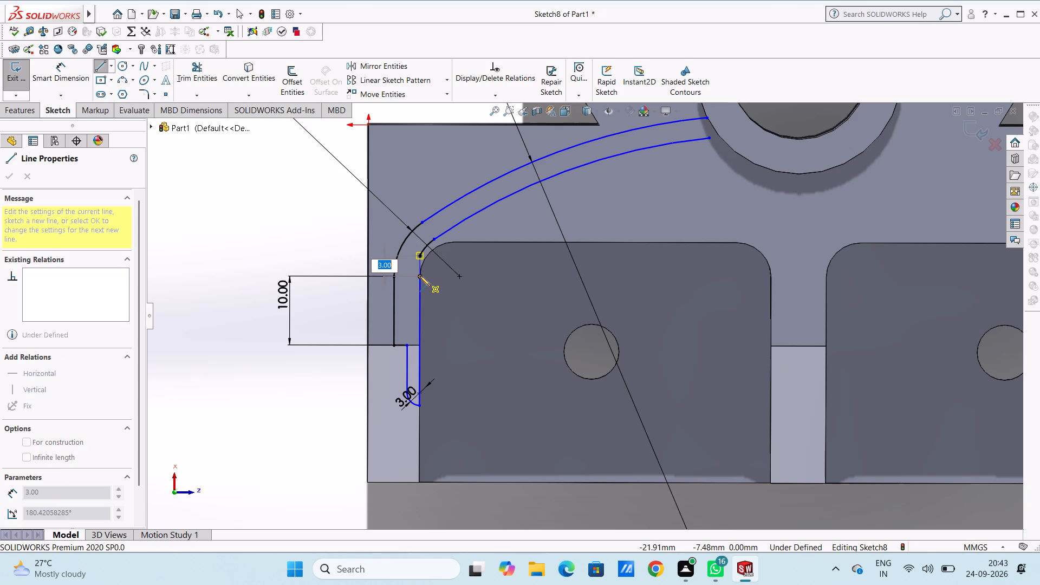
left_click(420, 276)
key("Escape")
key("Escape")
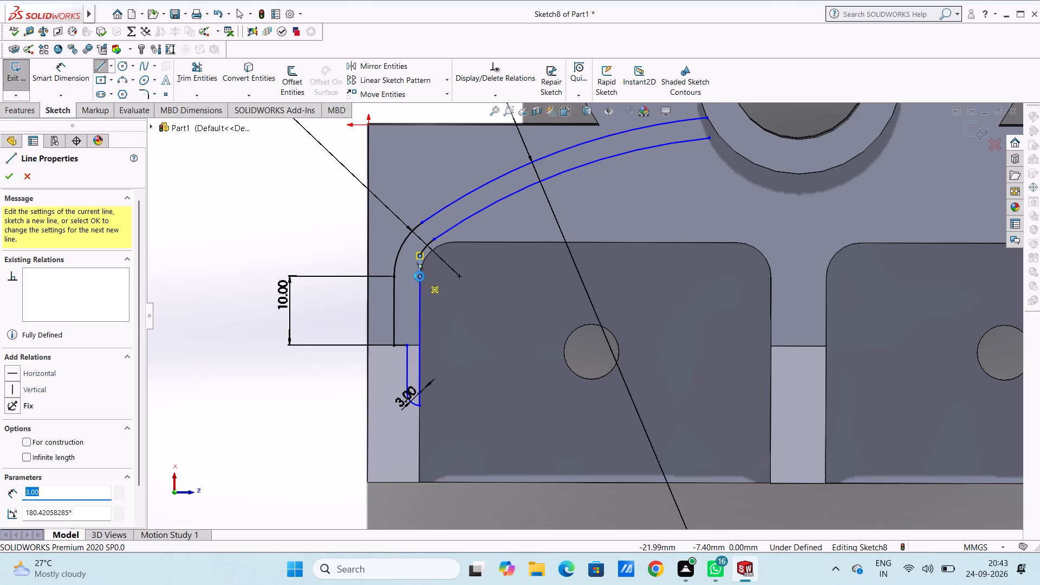
key("Escape")
Dimension the length of the line along the pocket's side edge, keeping its drawn size.
scroll(486, 227, "down", 2)
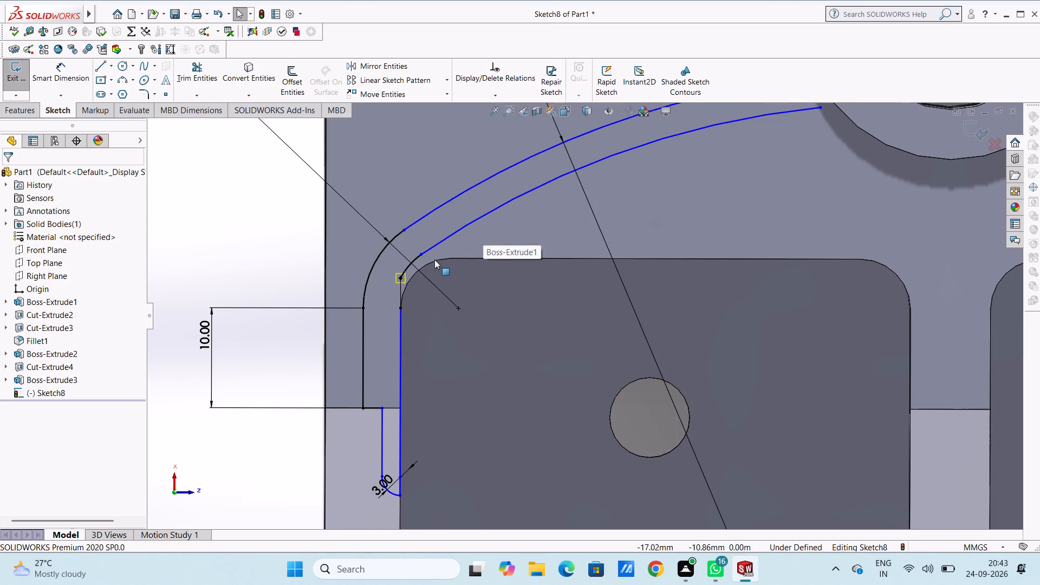
scroll(404, 339, "up", 3)
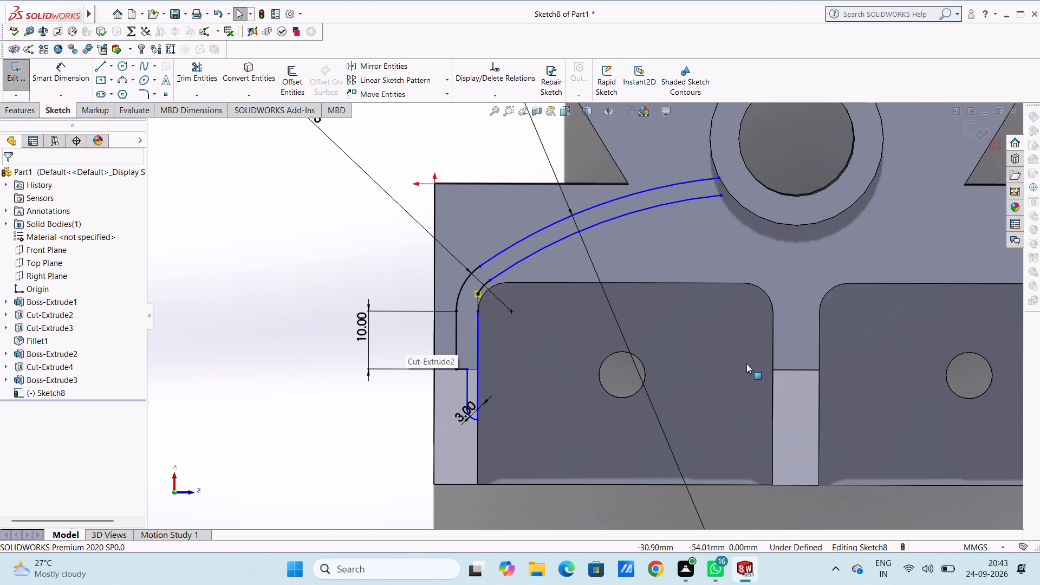
scroll(744, 365, "up", 3)
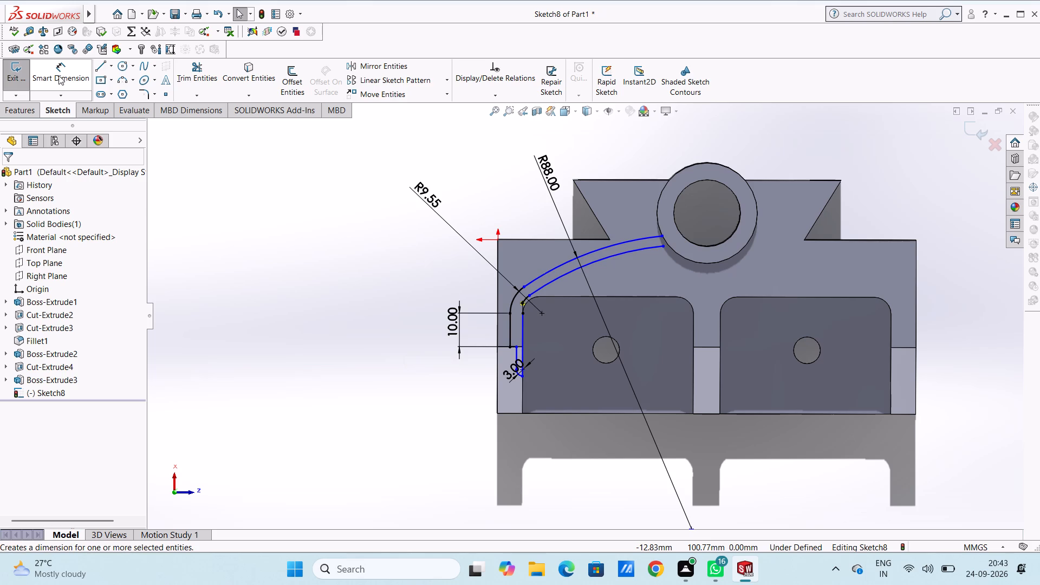
left_click(58, 75)
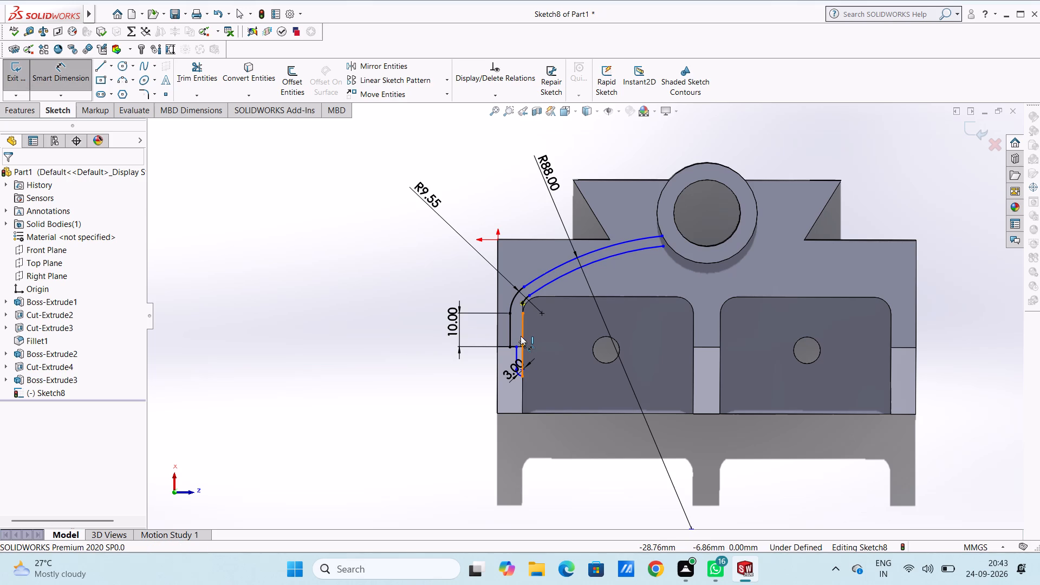
left_click(521, 336)
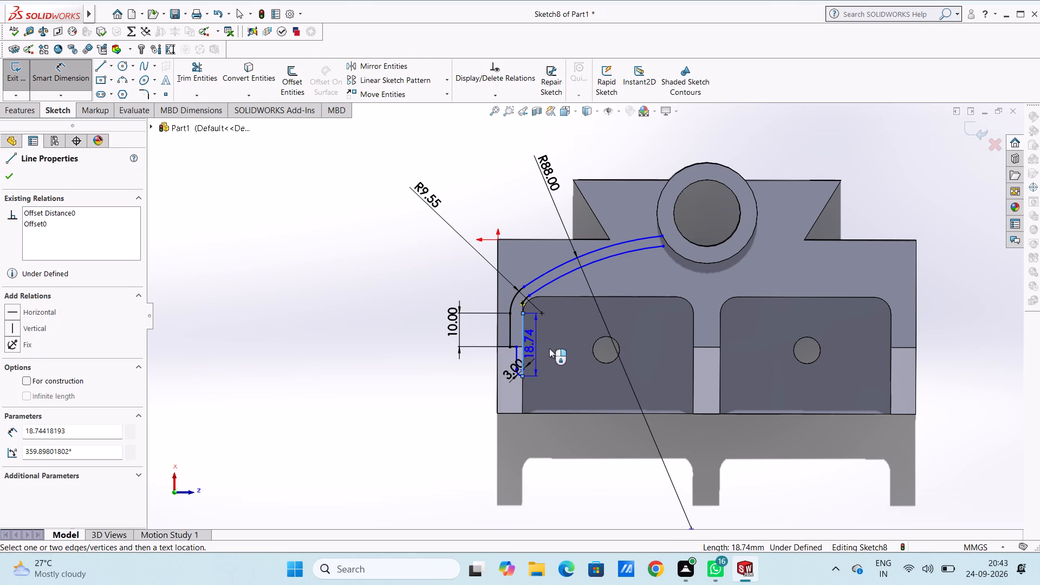
left_click(584, 352)
left_click(536, 335)
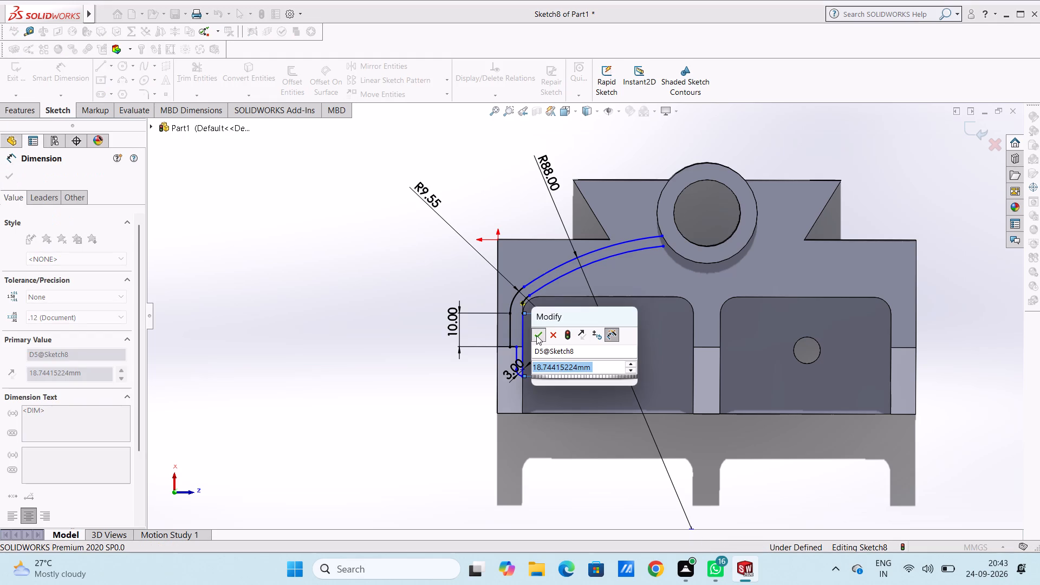
left_click(440, 401)
Dimension the length of the short line at the foot of the outer vertical profile line, keeping its drawn size.
scroll(584, 346, "down", 6)
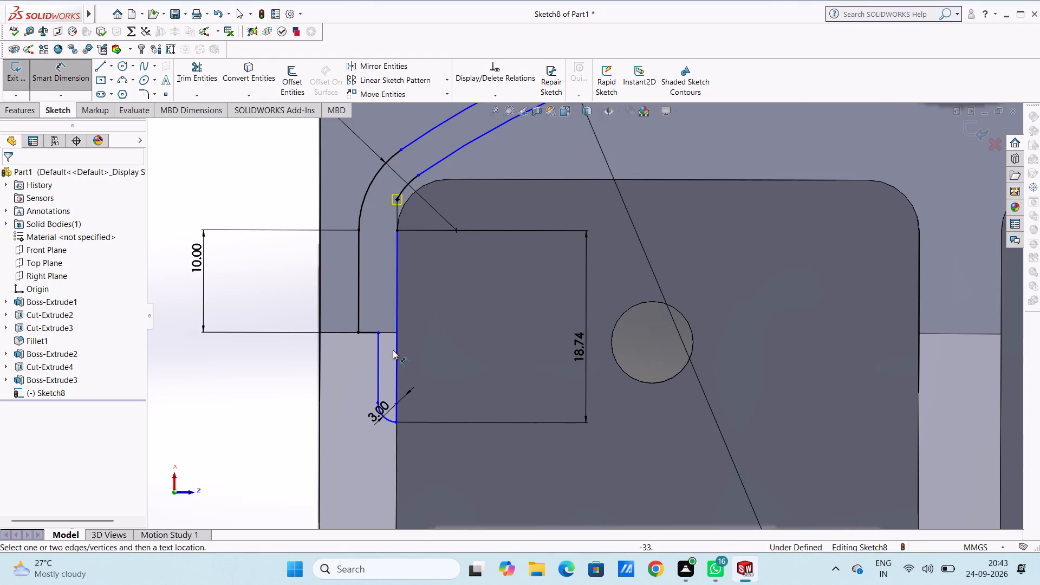
left_click(366, 333)
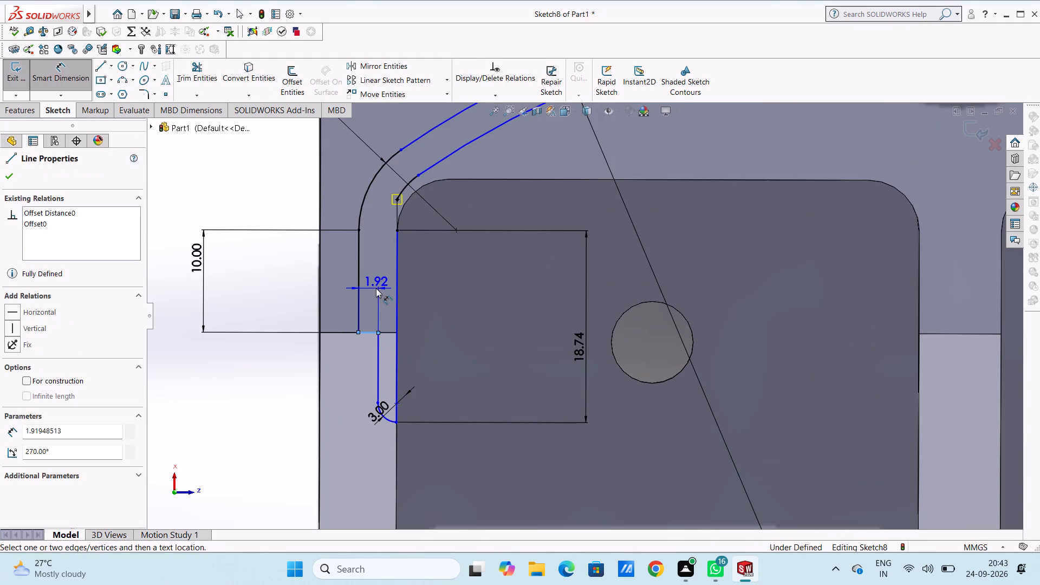
left_click(376, 288)
left_click_drag(328, 271, 319, 263)
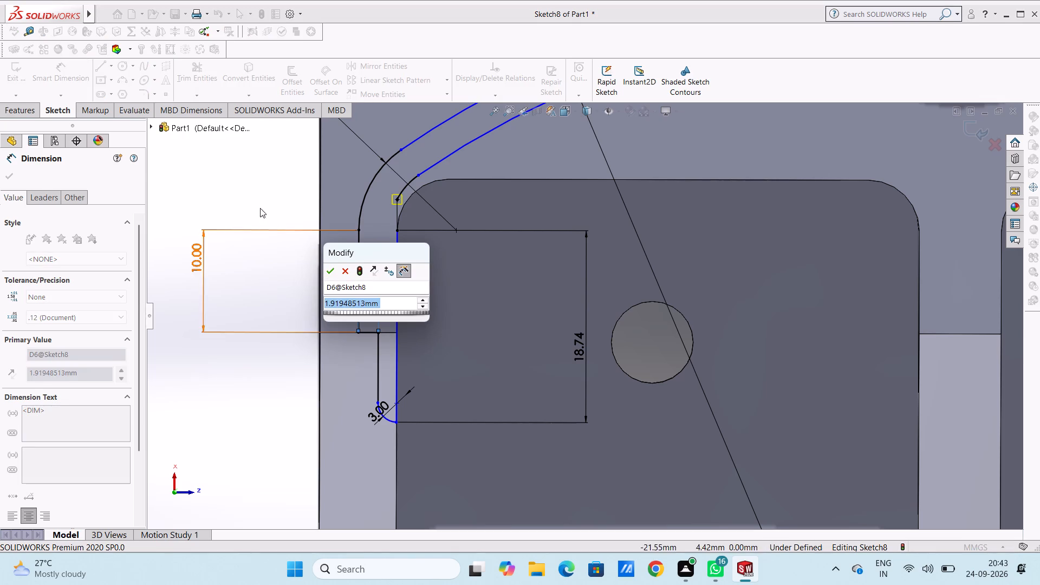
left_click(246, 193)
left_click(334, 270)
left_click(266, 188)
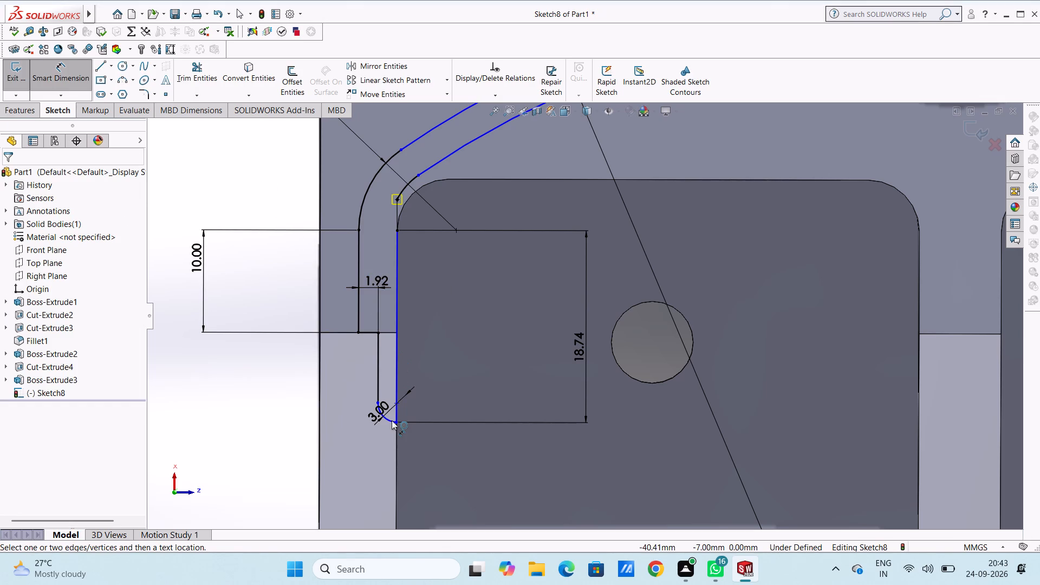
Dimension the angle between the short lower profile line and the line along the pocket's side edge, keeping its drawn value.
left_click(376, 373)
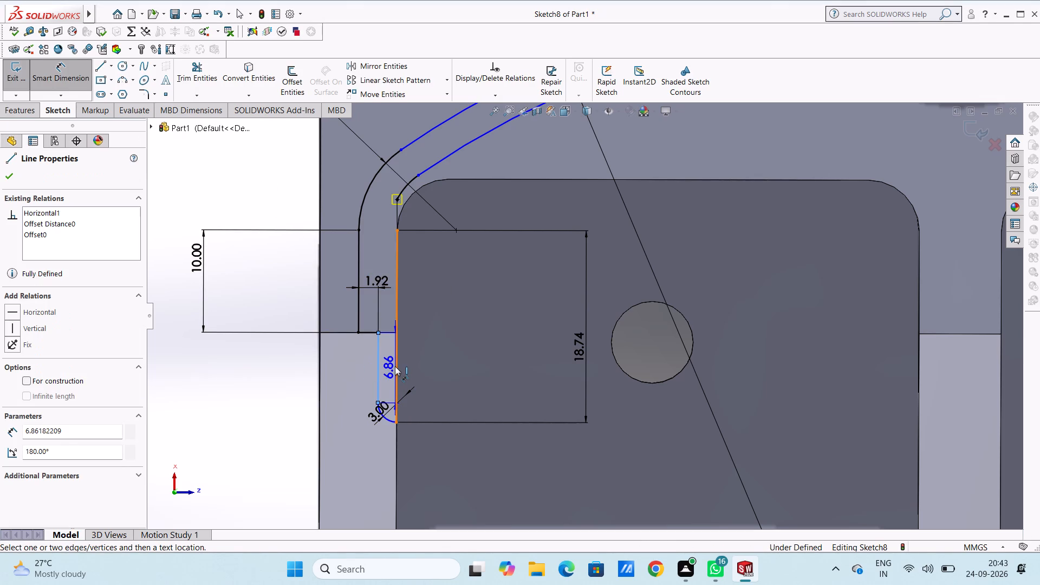
left_click(395, 366)
left_click(387, 370)
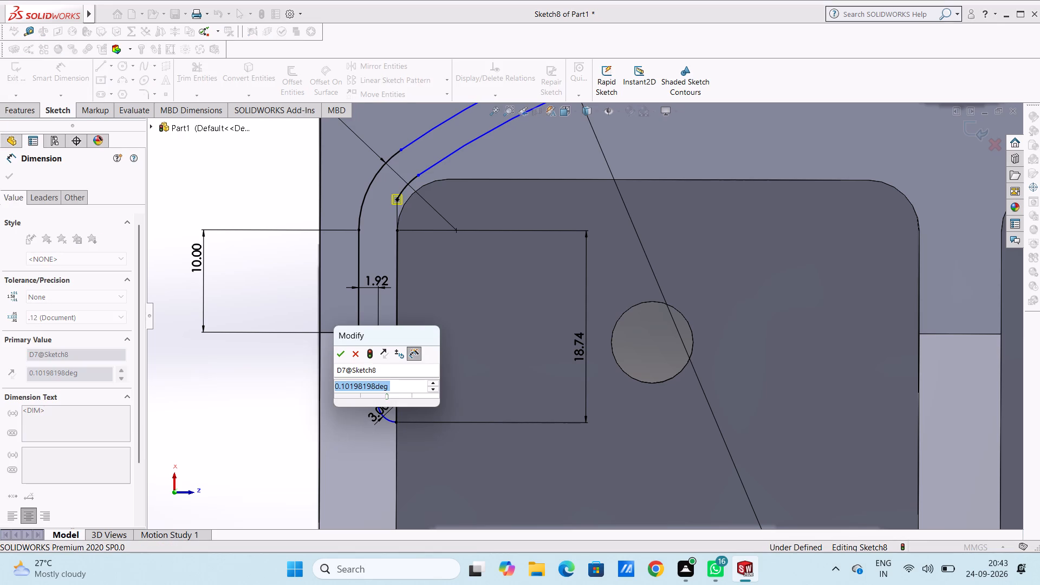
left_click(340, 353)
left_click(260, 400)
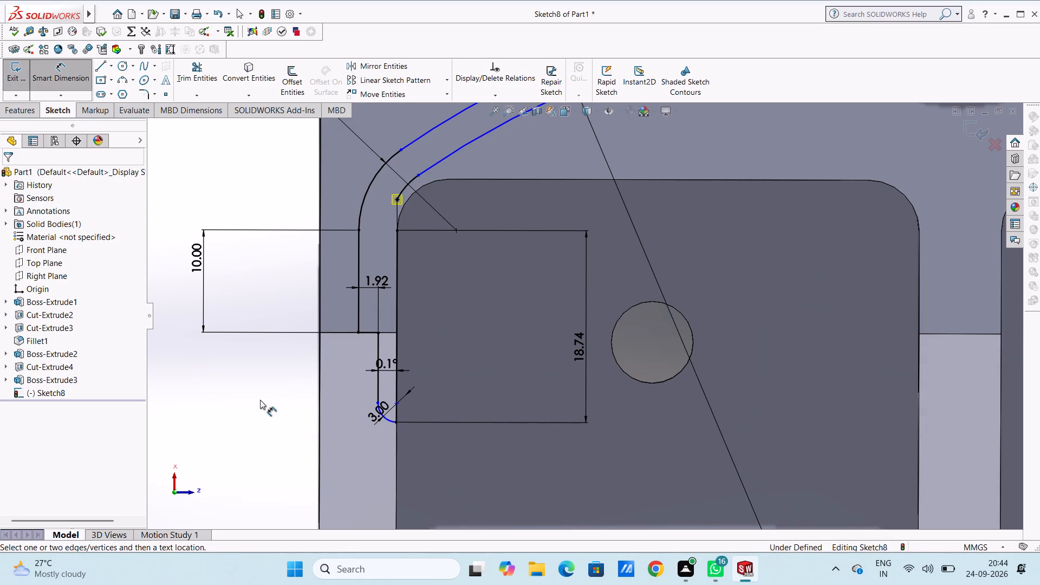
key("Escape")
key("Escape")
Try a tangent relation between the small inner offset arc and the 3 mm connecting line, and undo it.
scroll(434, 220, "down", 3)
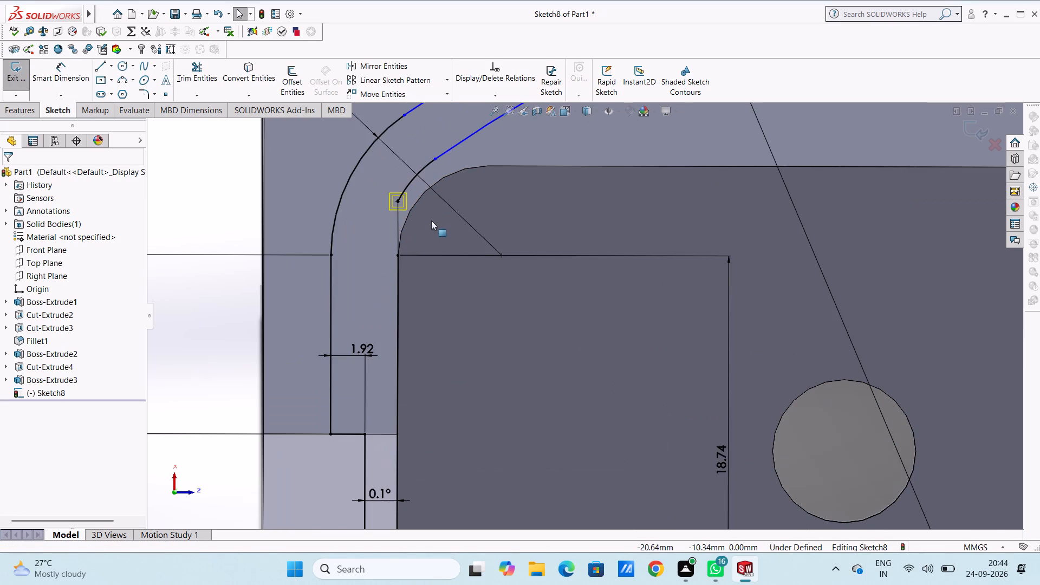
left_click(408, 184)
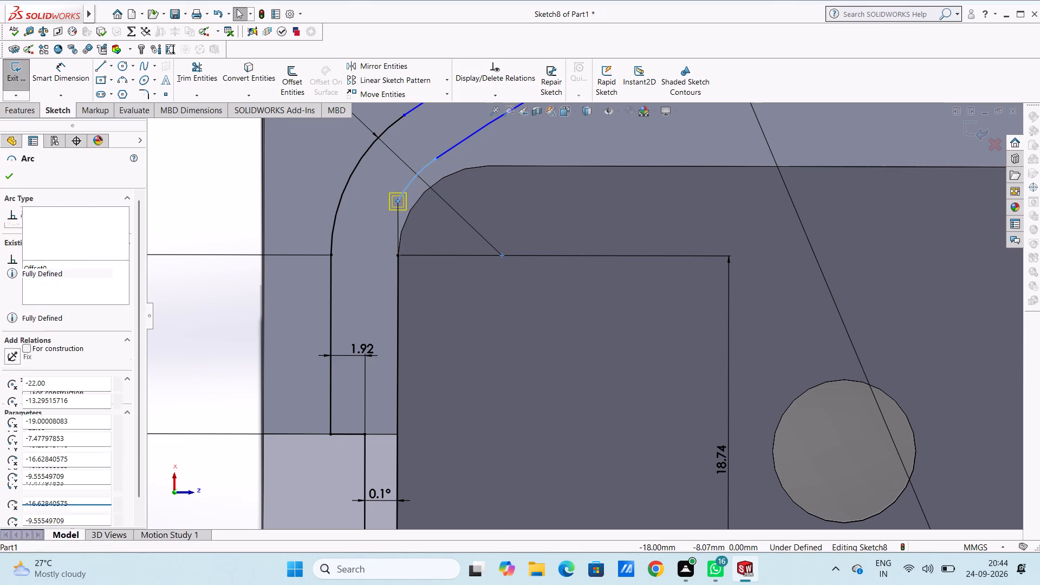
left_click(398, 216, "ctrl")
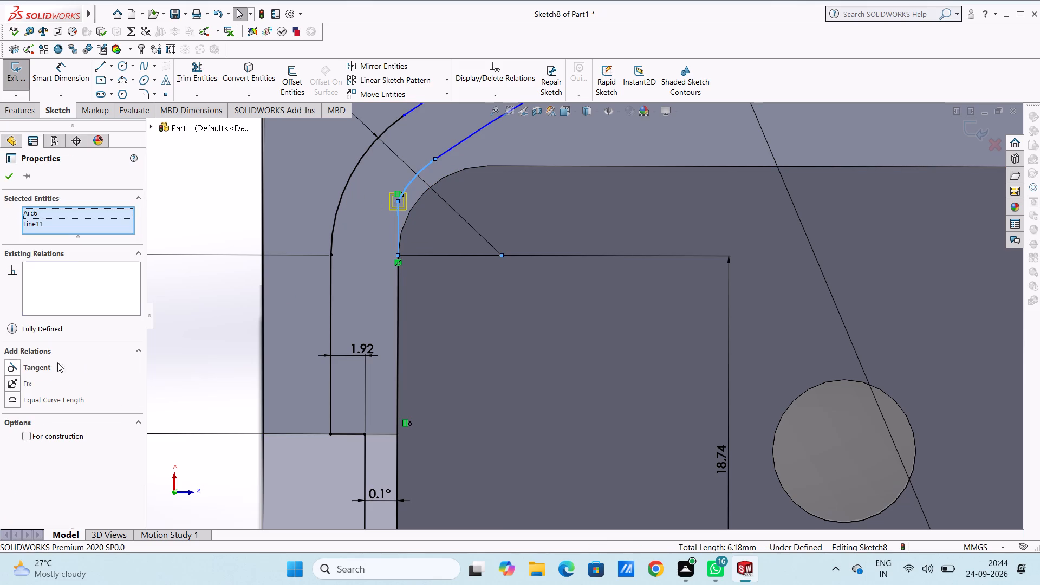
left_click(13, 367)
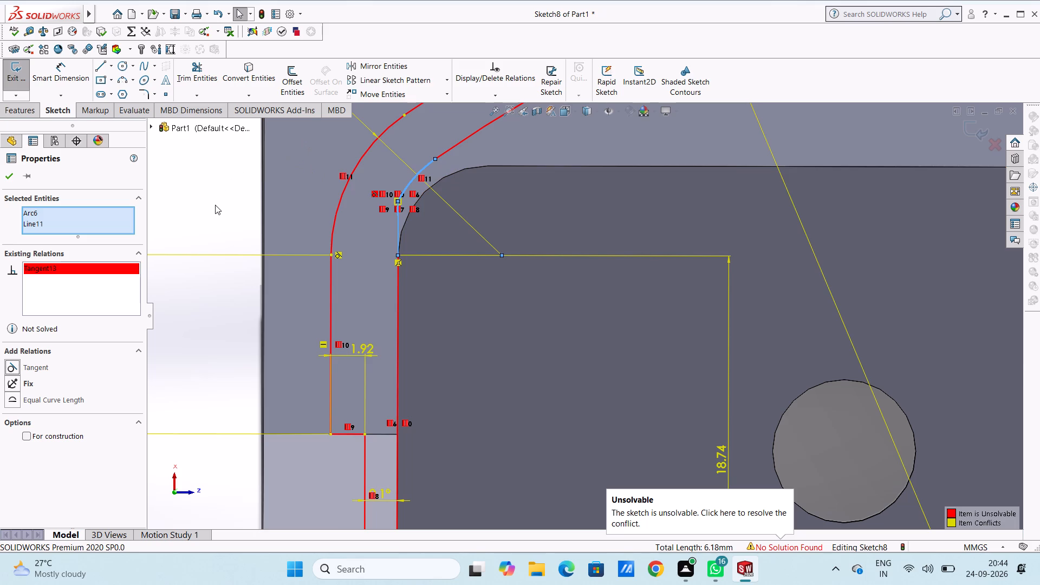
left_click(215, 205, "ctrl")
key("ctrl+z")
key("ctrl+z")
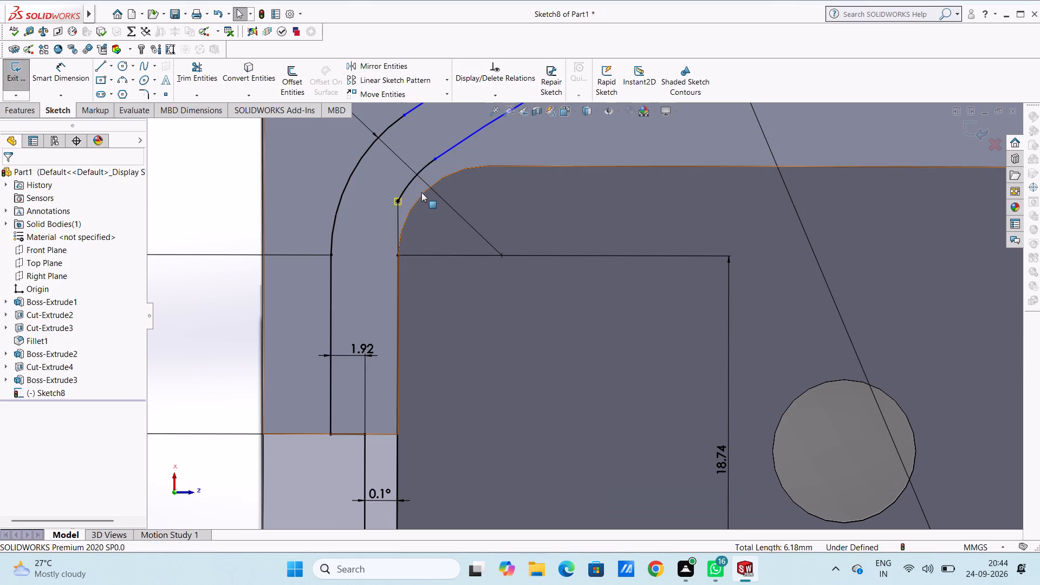
Delete the small inner offset arc and the 3 mm line connecting it to the pocket-edge line.
left_click(408, 184)
key("Delete")
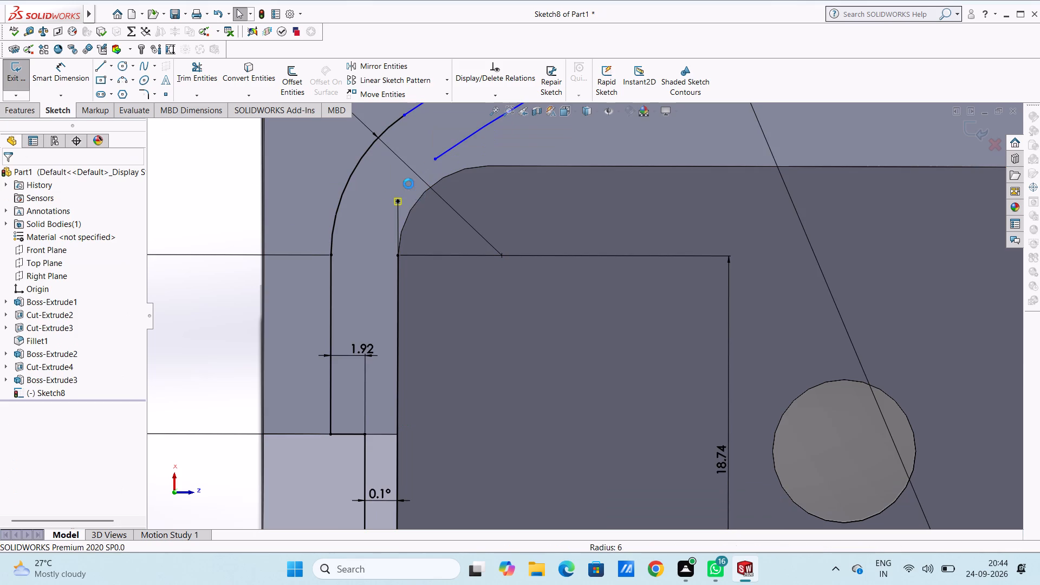
left_click(398, 210)
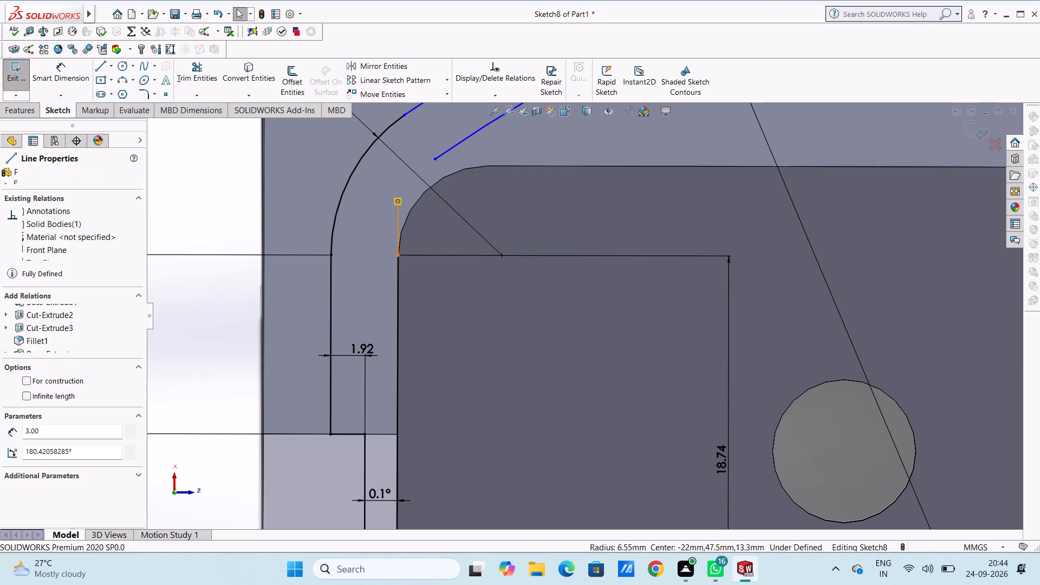
key("Delete")
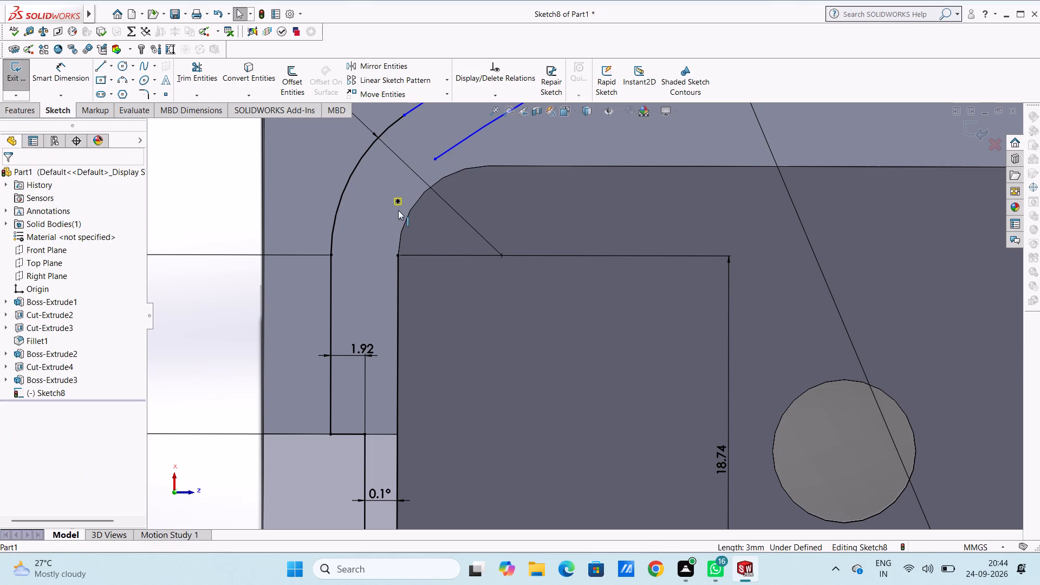
Sketch a three-point arc of about 6.8 mm radius from the pocket-edge line's top to the lower end of the long offset arc.
left_click(121, 78)
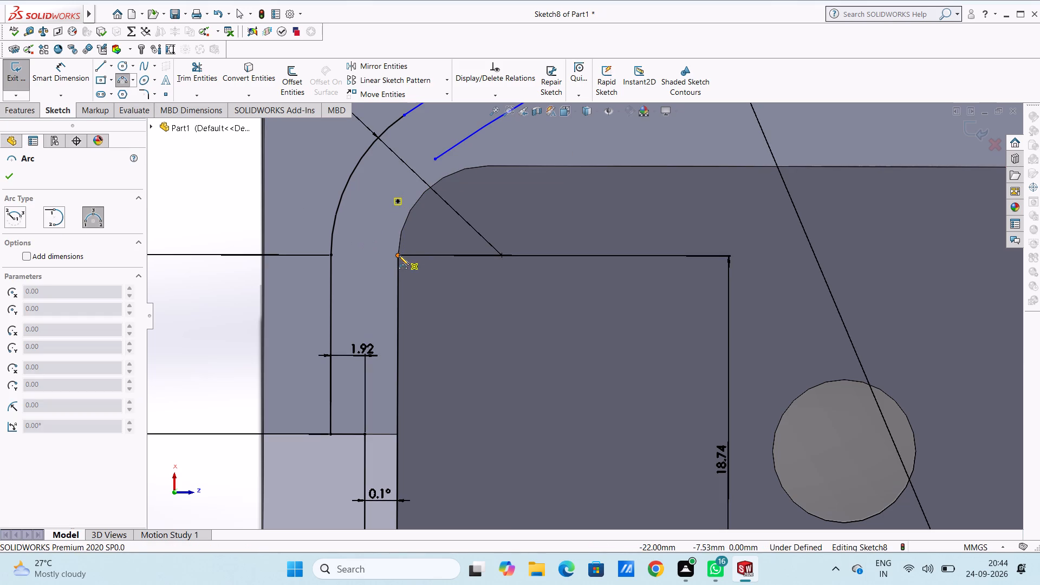
left_click(399, 255)
left_click(435, 159)
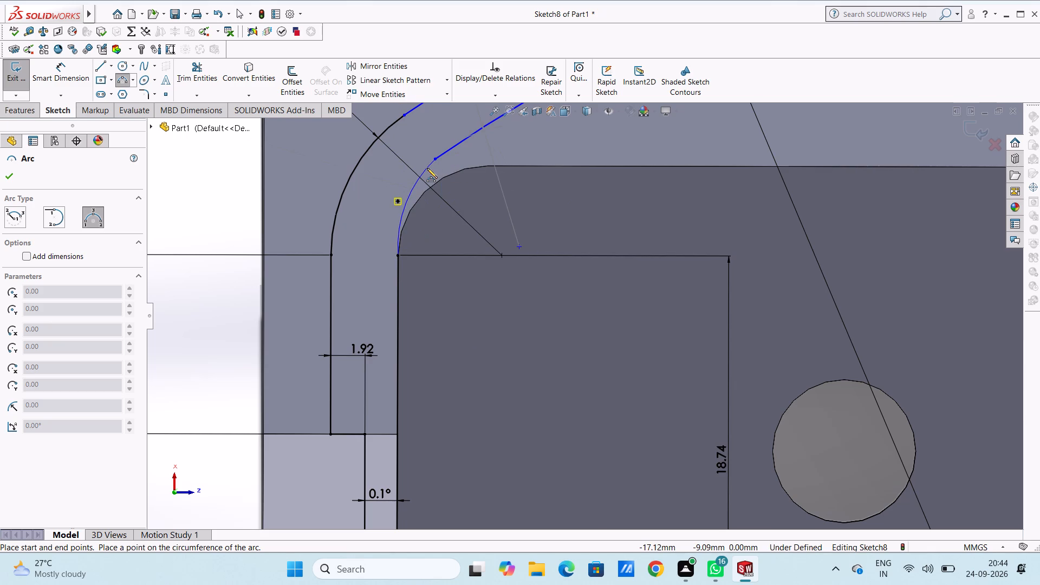
left_click(427, 168)
key("Escape")
key("Escape")
key("Escape")
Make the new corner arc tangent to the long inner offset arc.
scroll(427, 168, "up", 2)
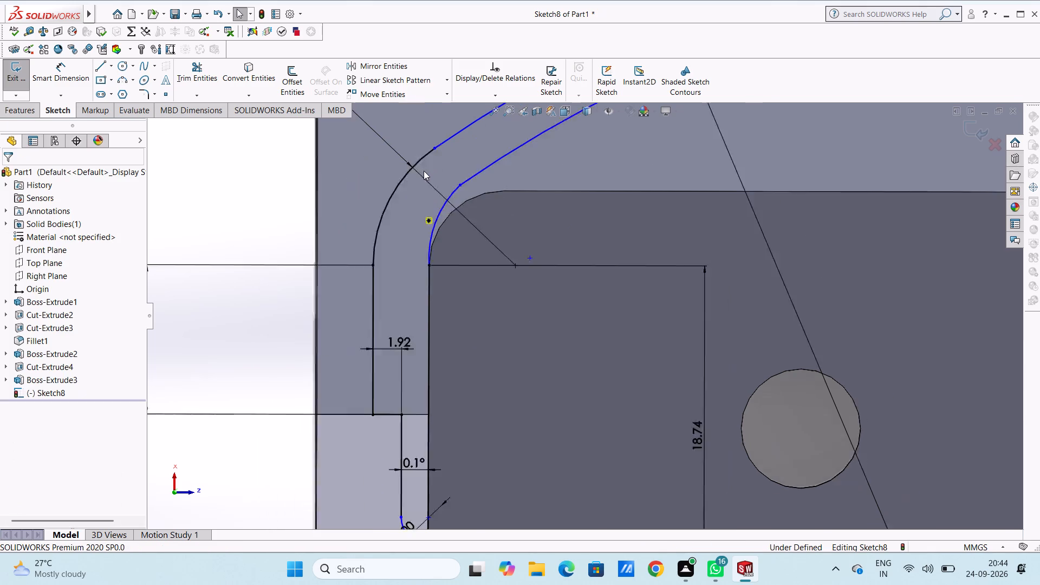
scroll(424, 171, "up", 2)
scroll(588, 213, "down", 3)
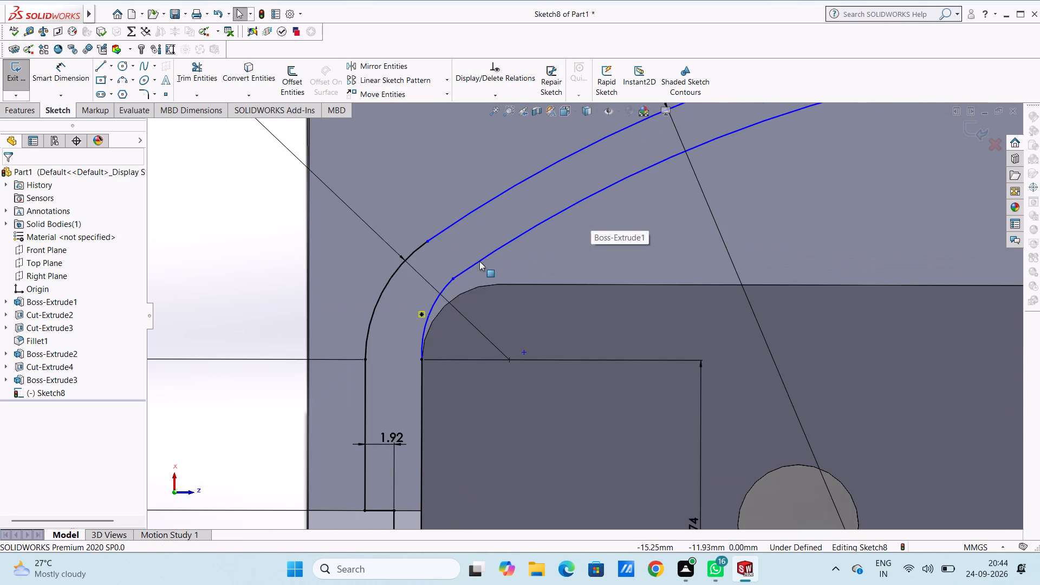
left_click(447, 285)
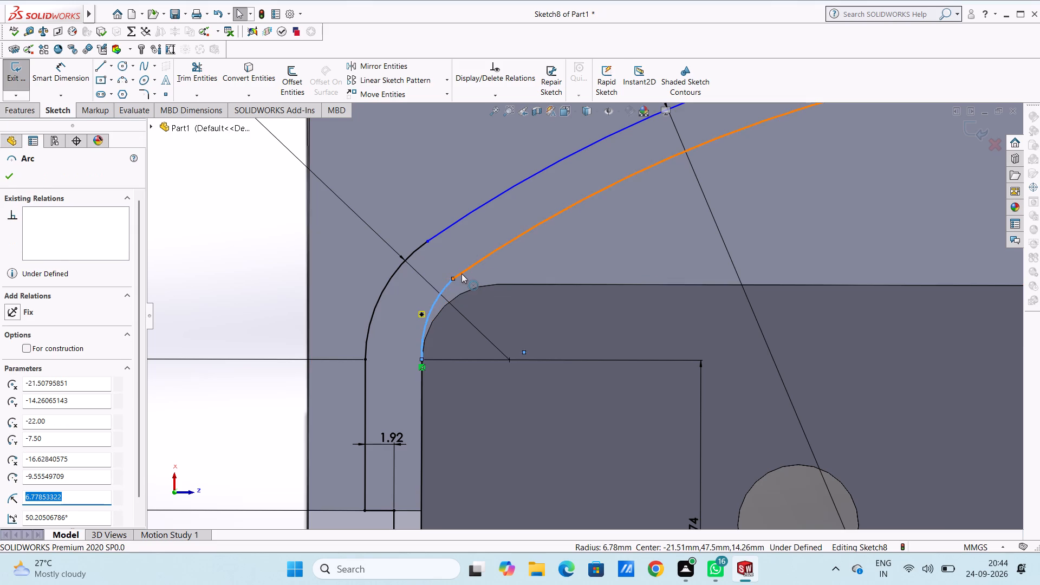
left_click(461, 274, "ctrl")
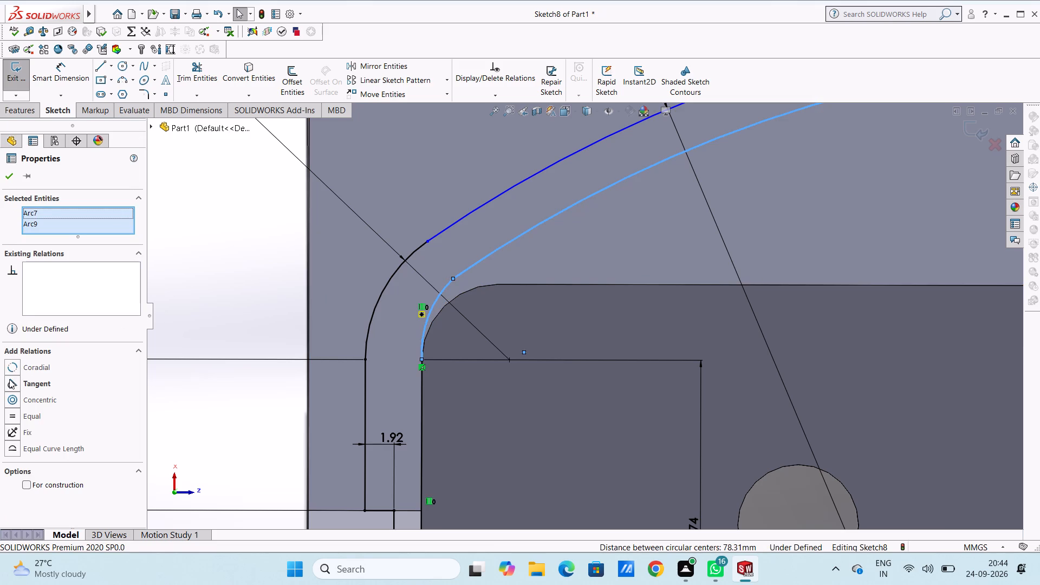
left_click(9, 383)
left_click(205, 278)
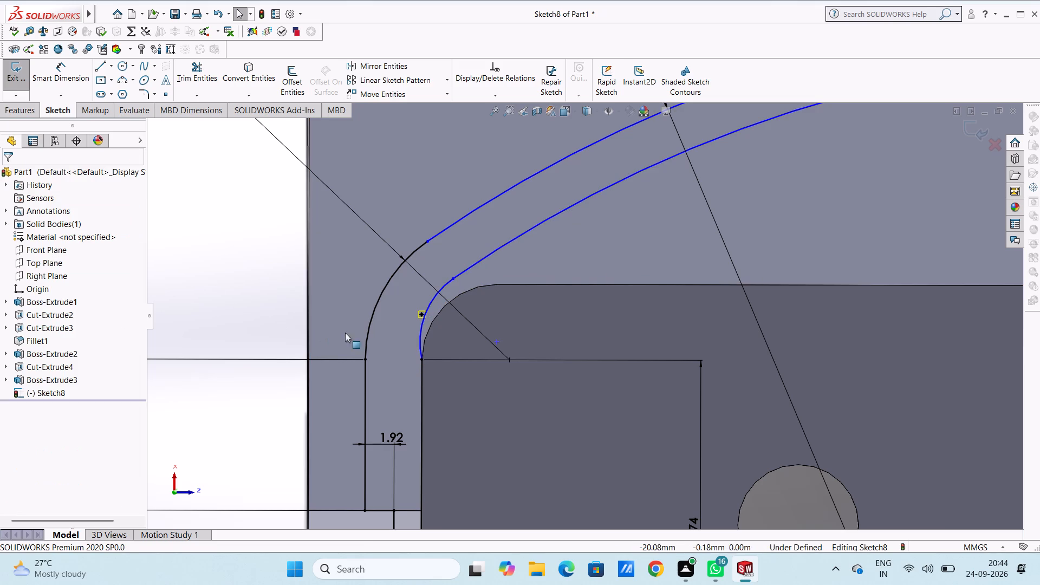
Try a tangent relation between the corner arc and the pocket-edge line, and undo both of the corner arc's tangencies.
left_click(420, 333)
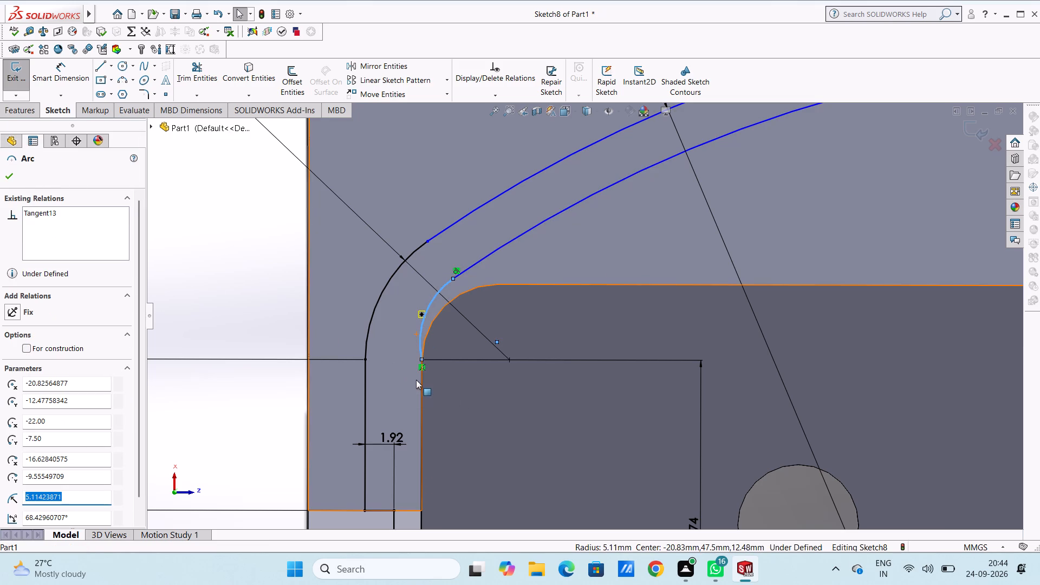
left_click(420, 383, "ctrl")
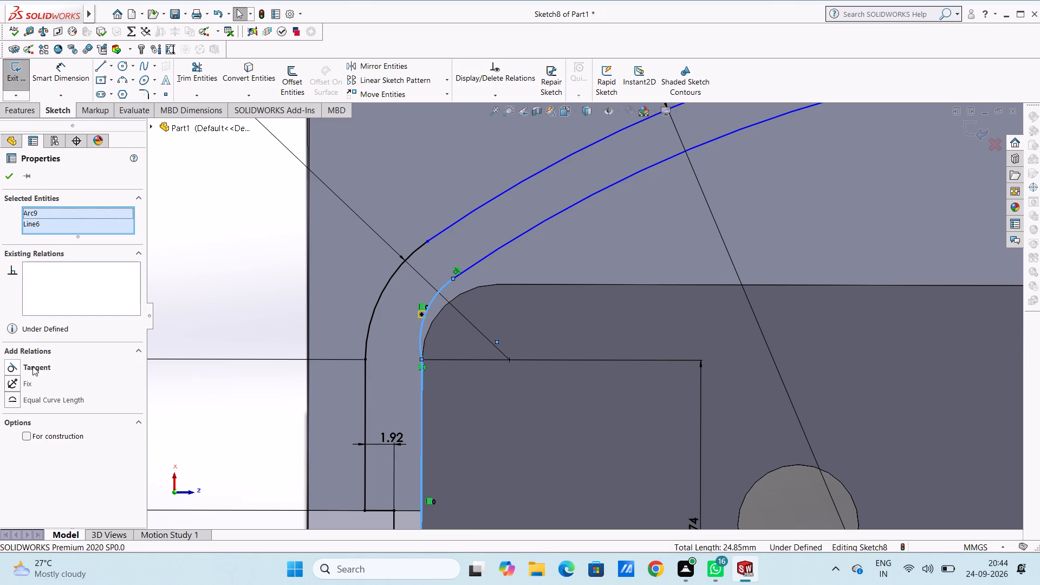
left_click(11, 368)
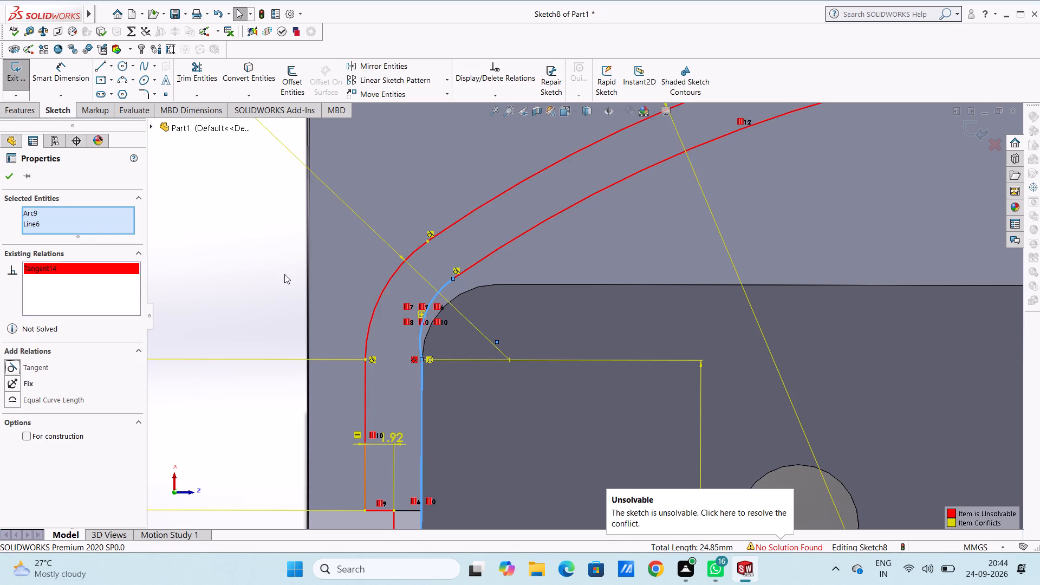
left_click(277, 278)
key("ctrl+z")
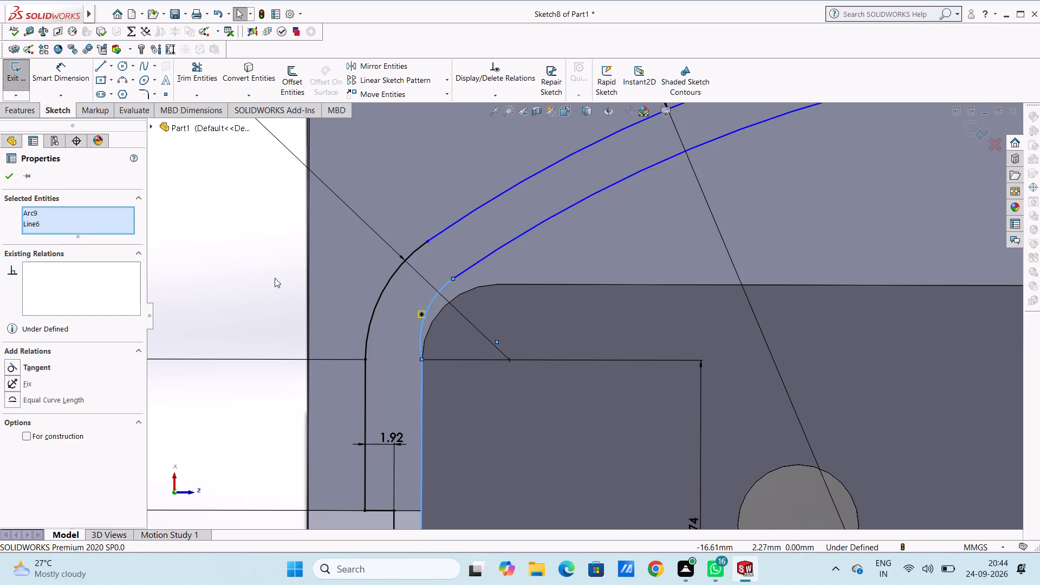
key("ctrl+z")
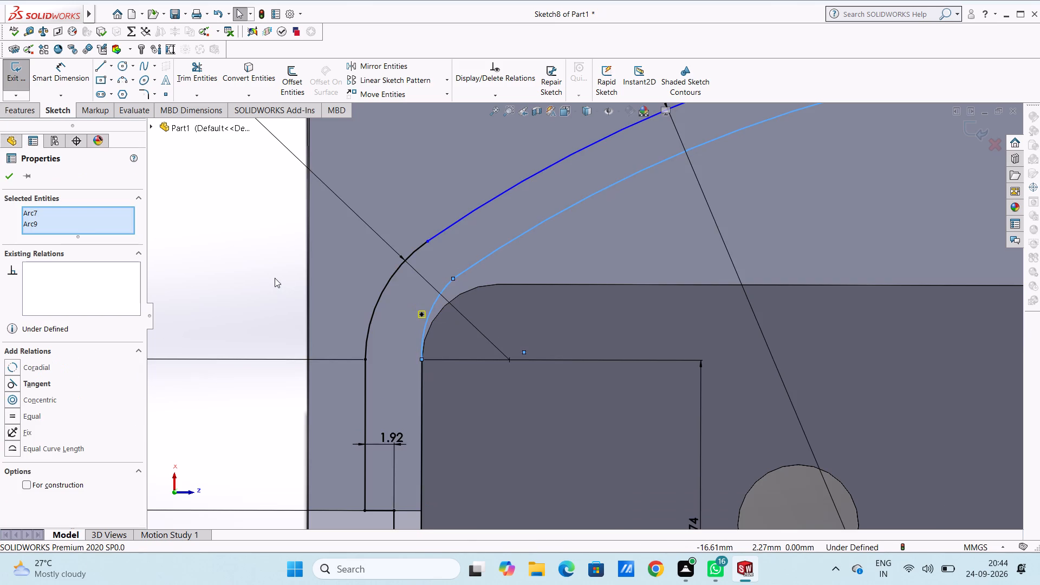
Make the new corner arc tangent to the line along the pocket's side edge.
left_click(259, 289)
left_click(425, 337)
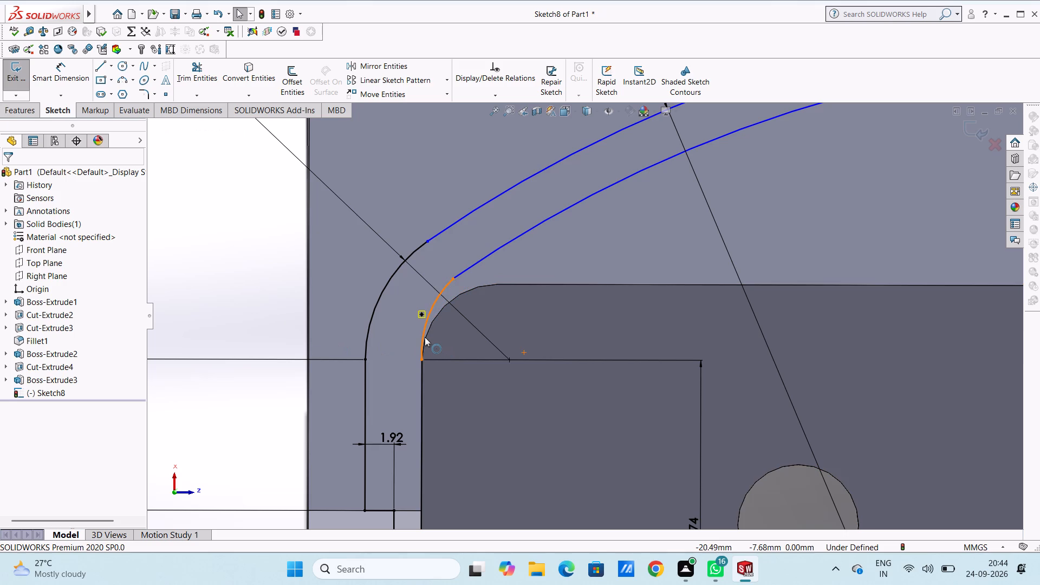
left_click(422, 383, "ctrl")
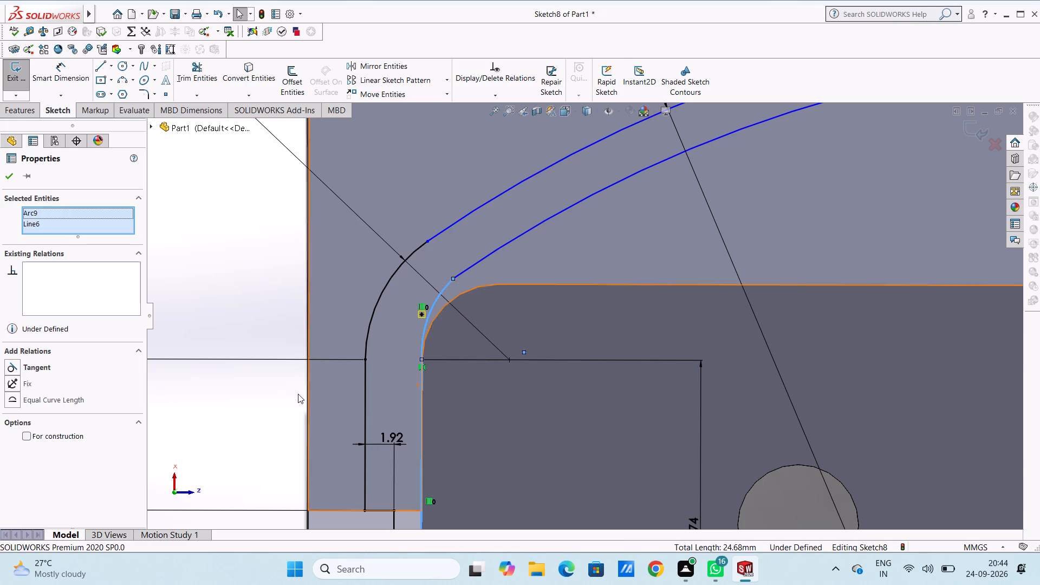
left_click(3, 364)
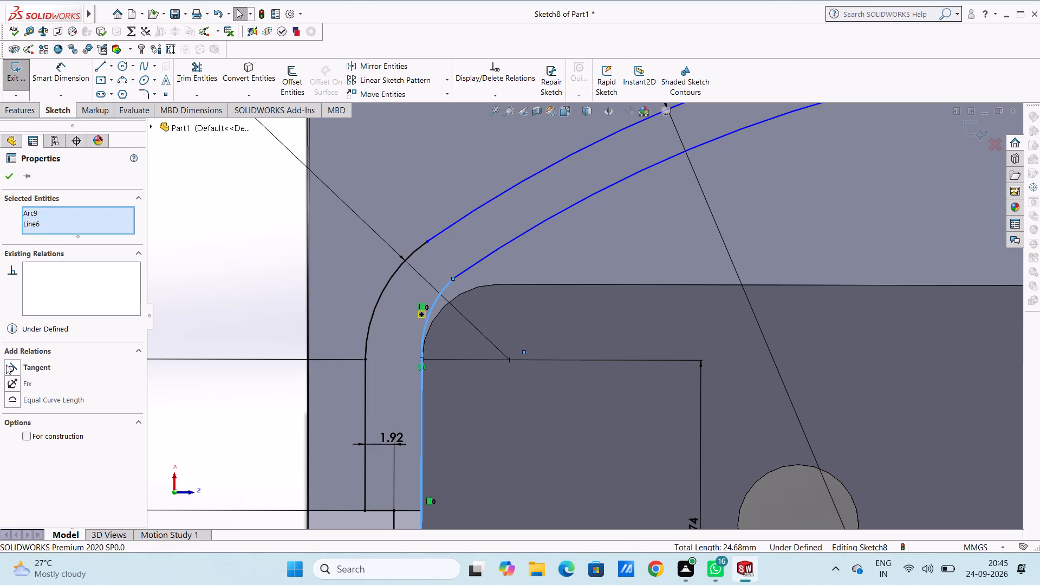
left_click(8, 365)
left_click(259, 285)
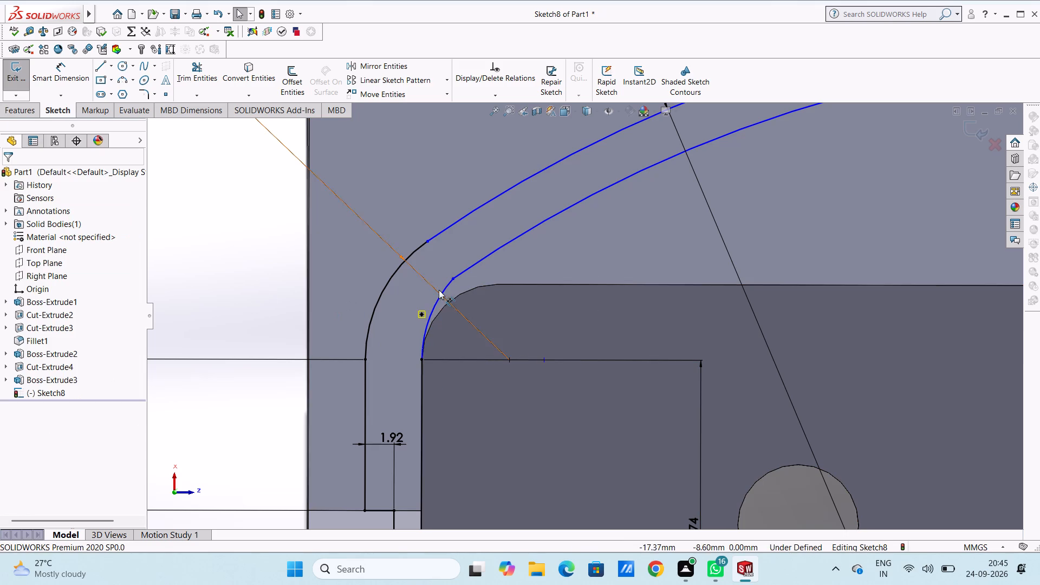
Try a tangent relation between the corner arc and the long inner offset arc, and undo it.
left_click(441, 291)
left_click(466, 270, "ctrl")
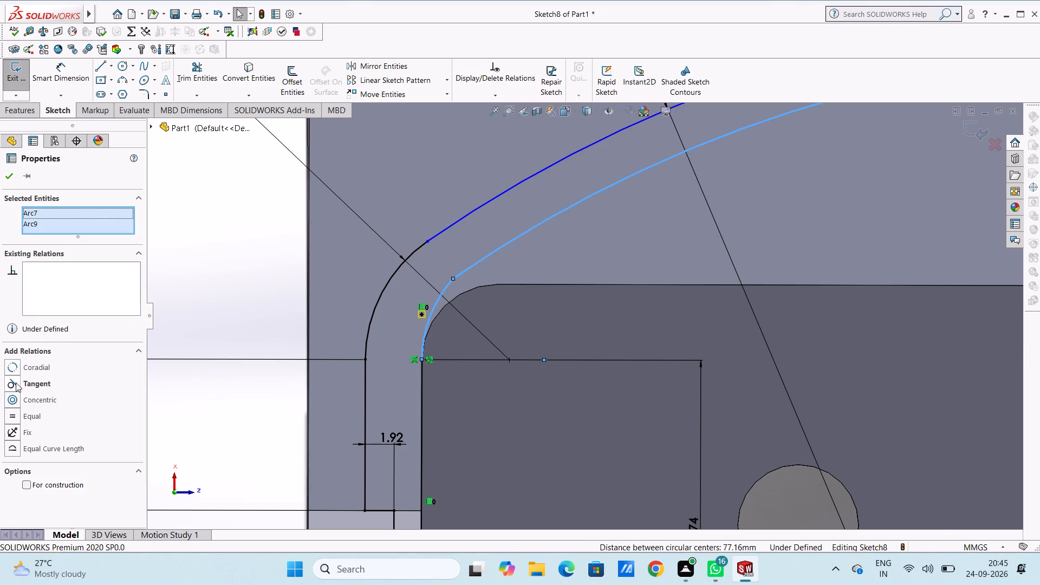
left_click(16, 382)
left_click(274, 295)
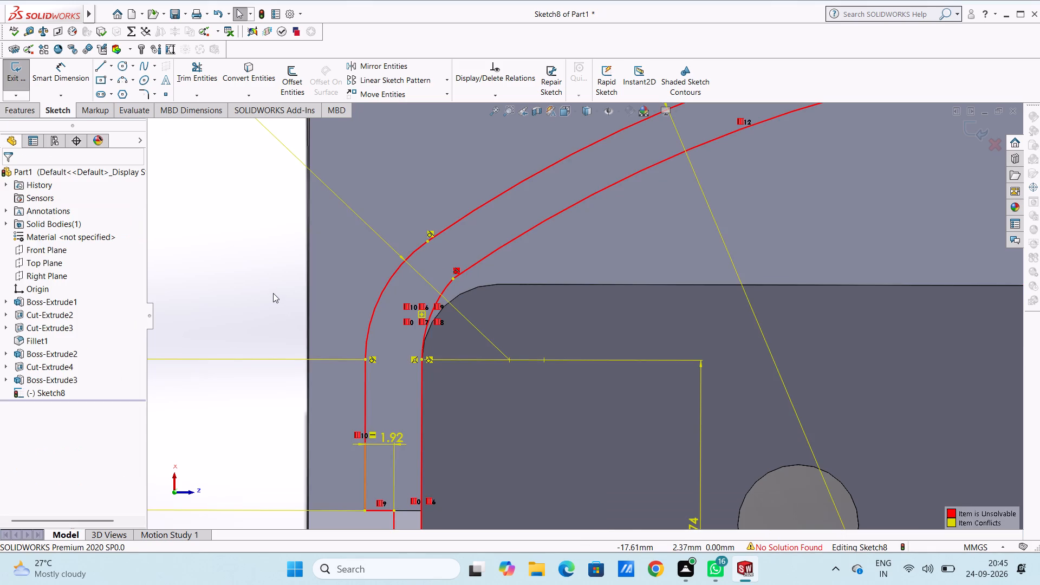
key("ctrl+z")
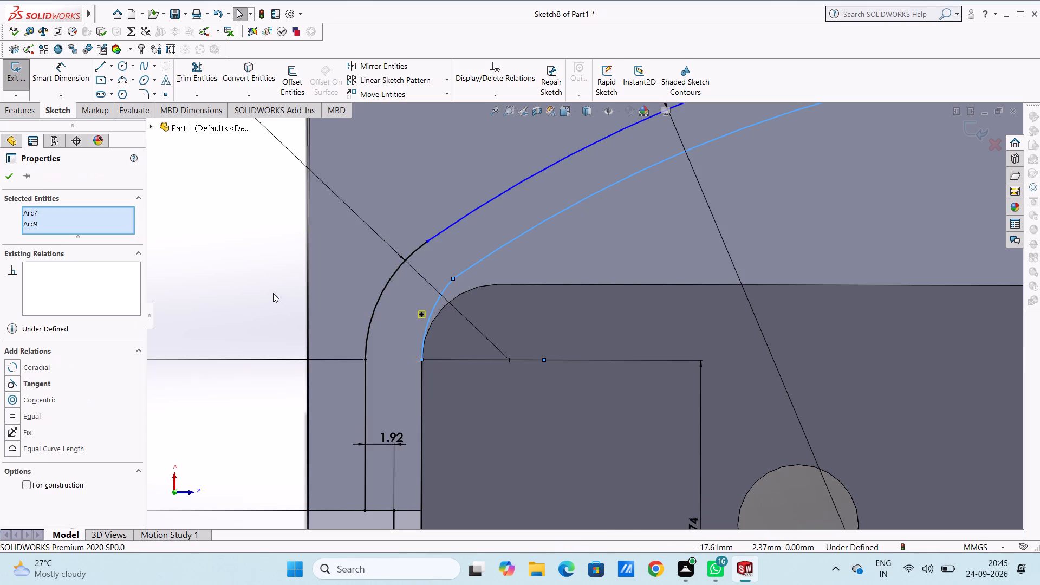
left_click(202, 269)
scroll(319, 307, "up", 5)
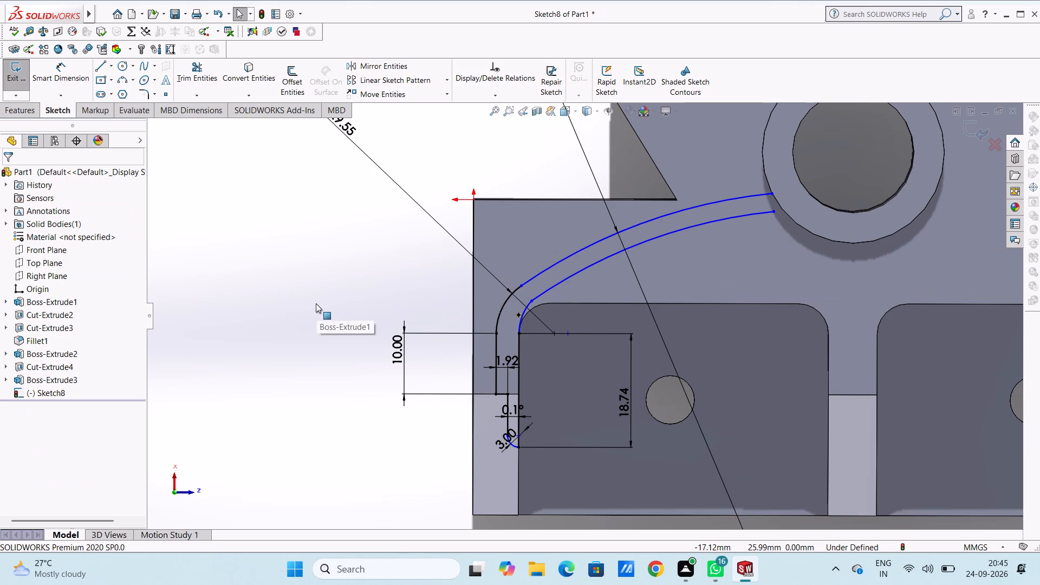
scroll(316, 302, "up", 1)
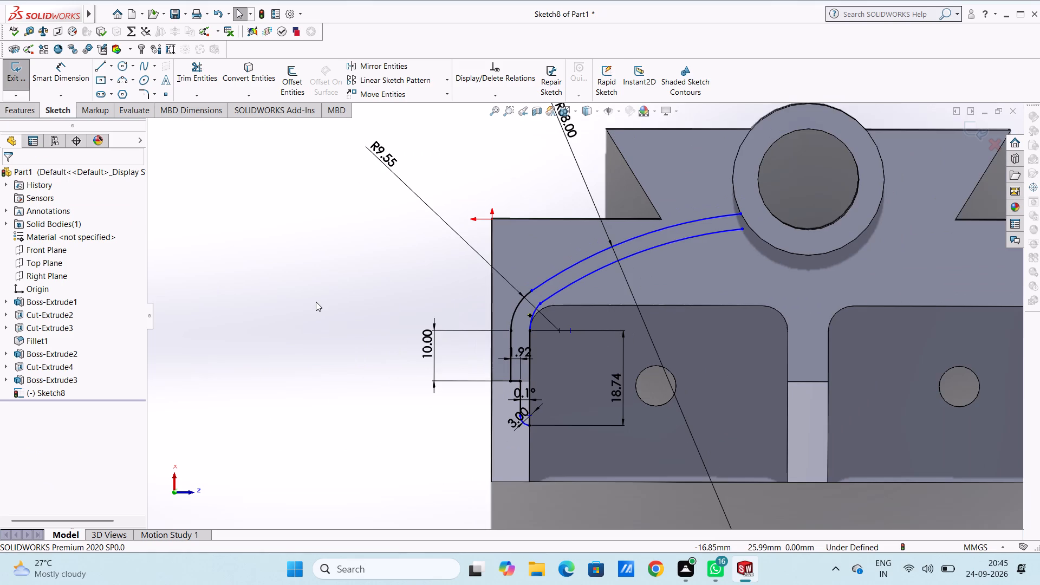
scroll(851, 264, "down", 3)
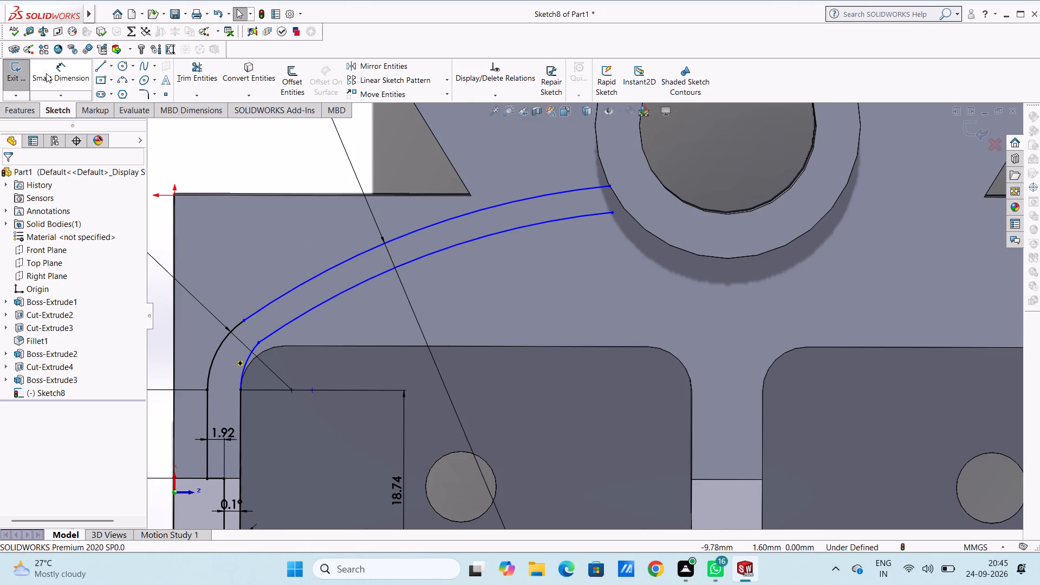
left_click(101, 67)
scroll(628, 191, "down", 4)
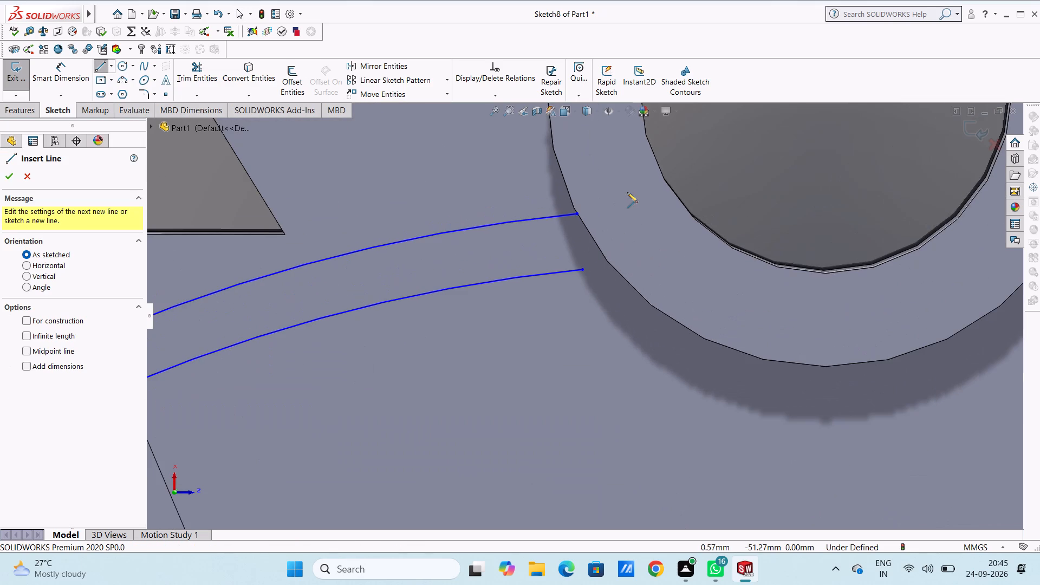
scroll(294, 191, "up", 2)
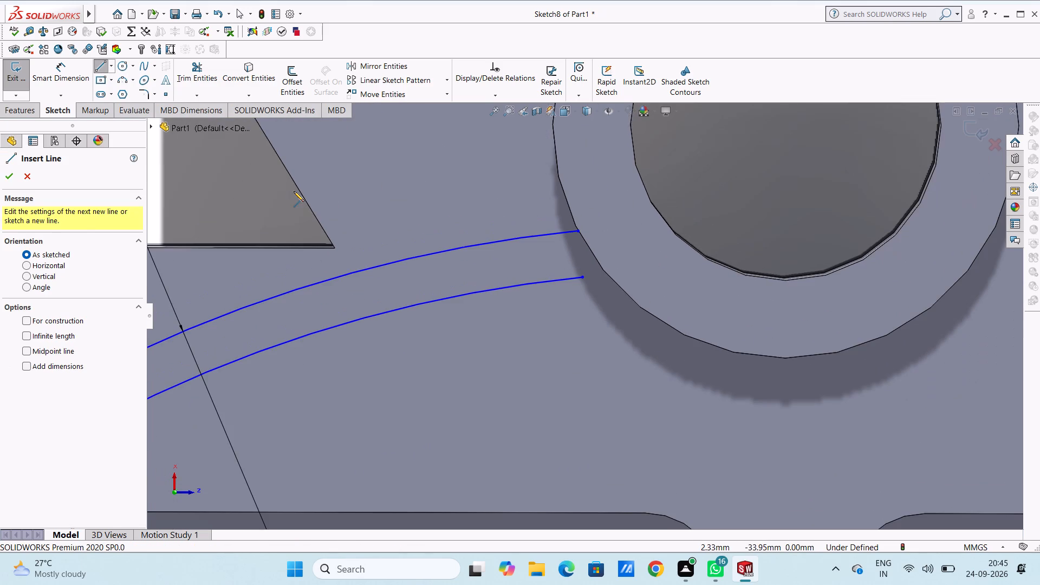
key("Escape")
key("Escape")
Sketch a 15 mm radius circle centred on the bore, coinciding with the round boss's outer edge.
scroll(294, 191, "up", 8)
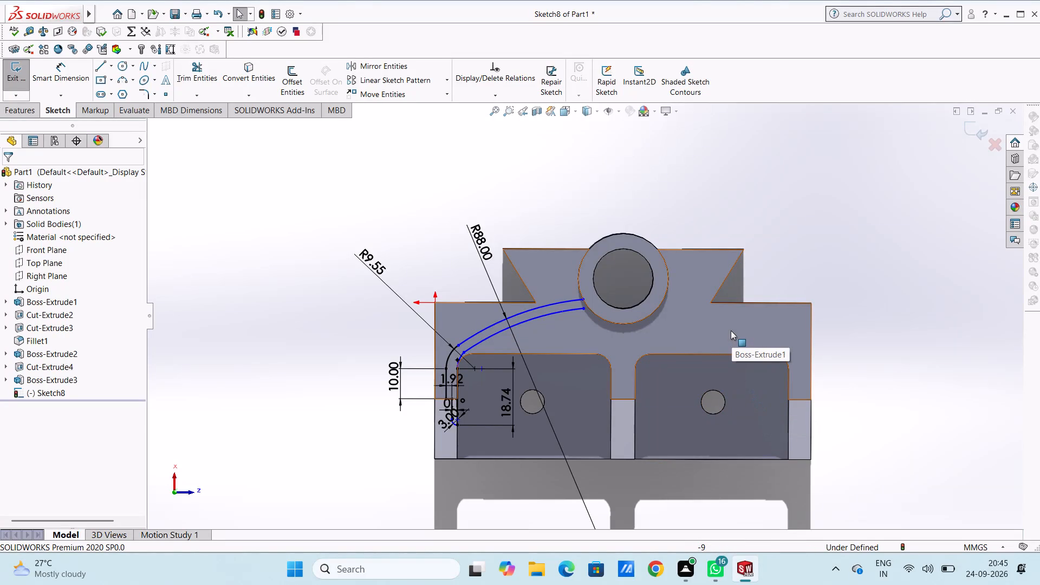
scroll(704, 312, "down", 3)
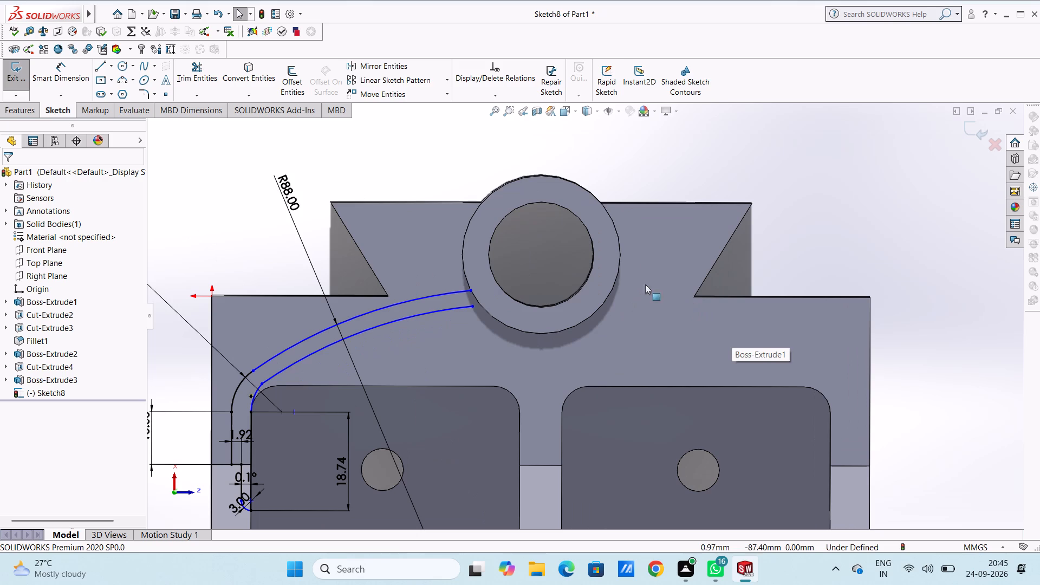
left_click(121, 65)
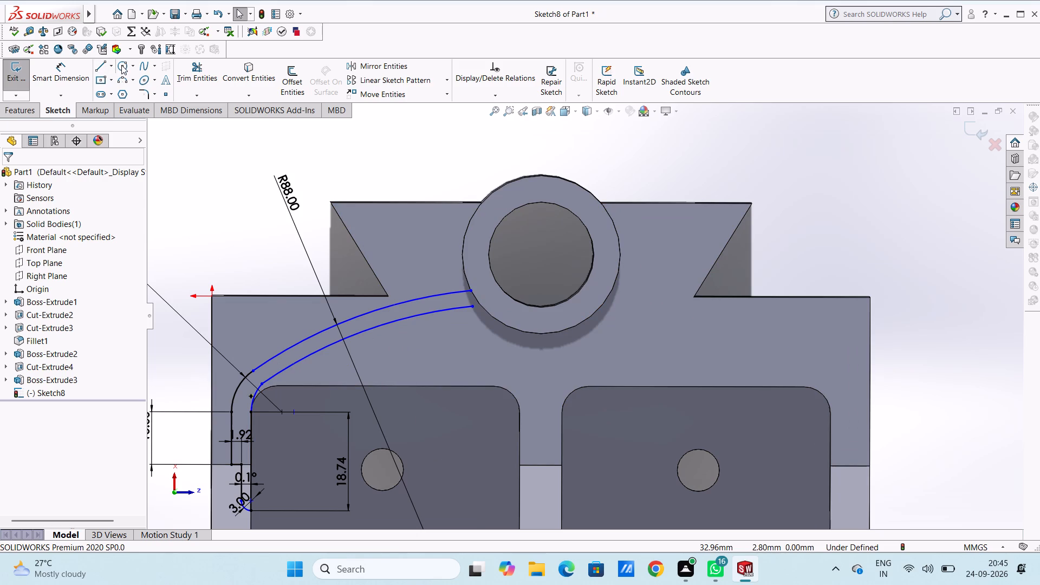
left_click(541, 255)
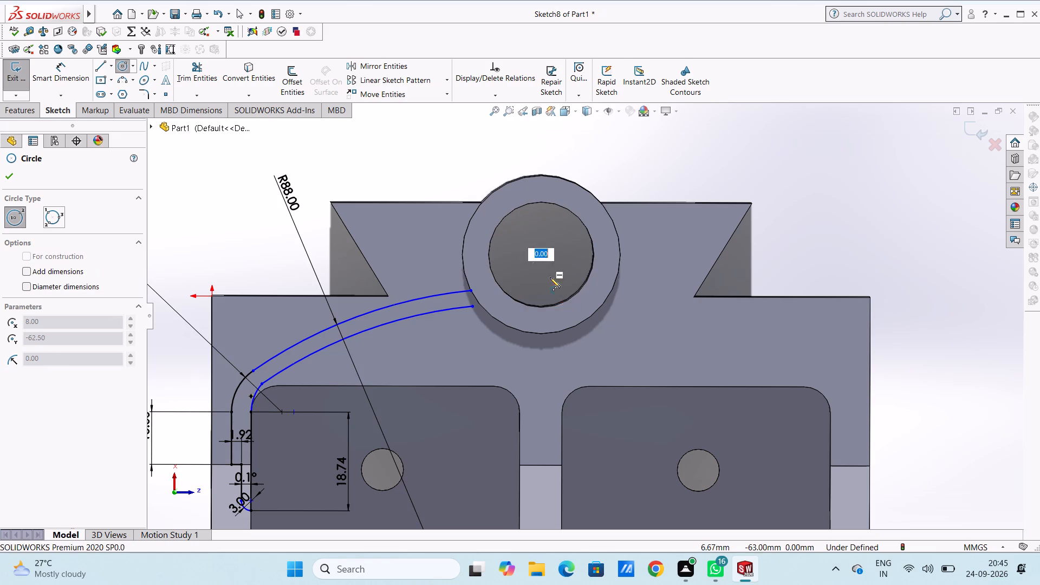
left_click(567, 330)
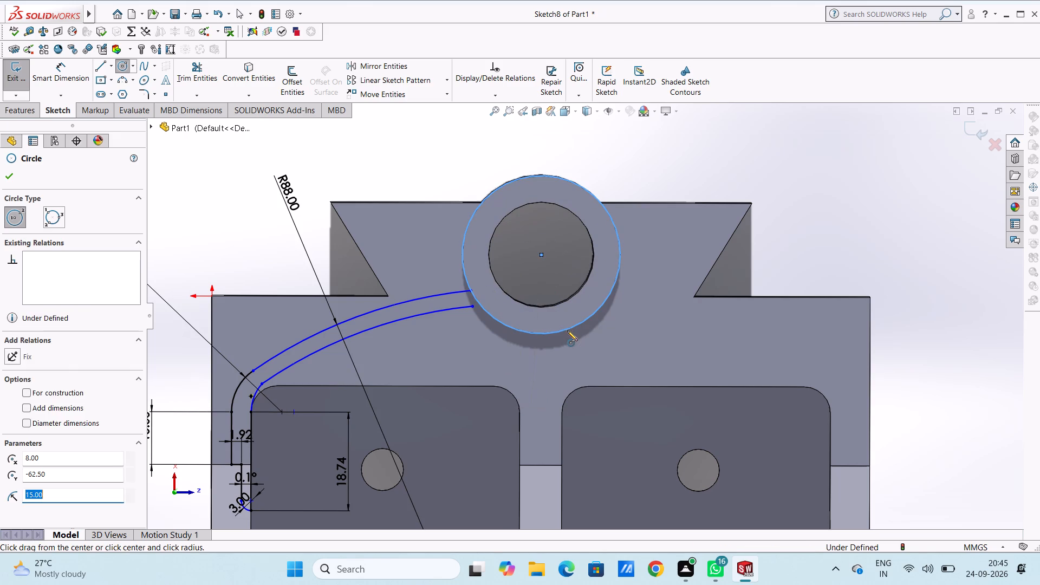
key("Escape")
key("Escape")
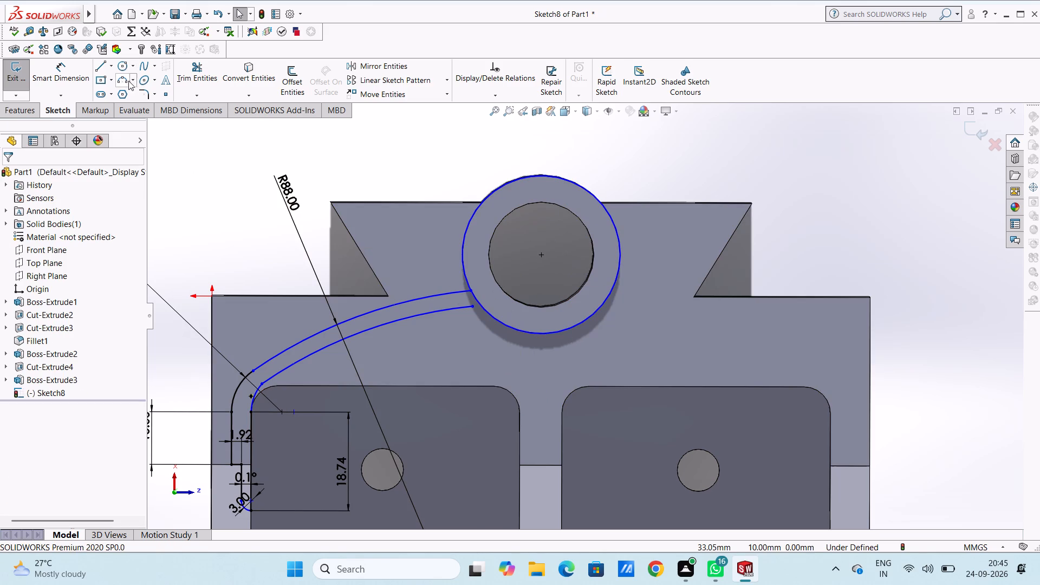
Sketch a short line about 2.9 mm long from the long inner arc's boss-side end, continuing across the new circle.
left_click(96, 66)
scroll(511, 346, "down", 4)
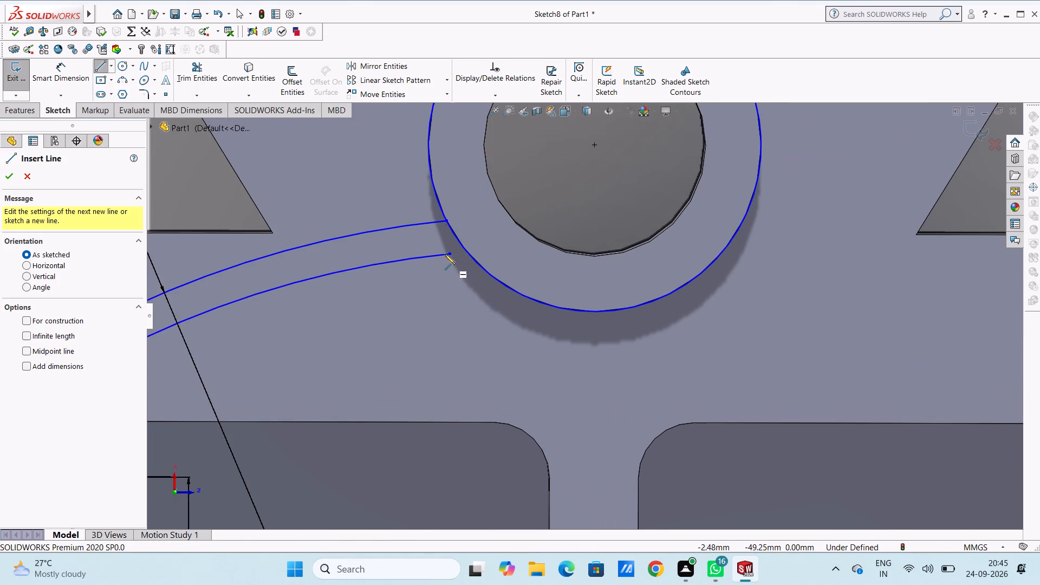
left_click(450, 253)
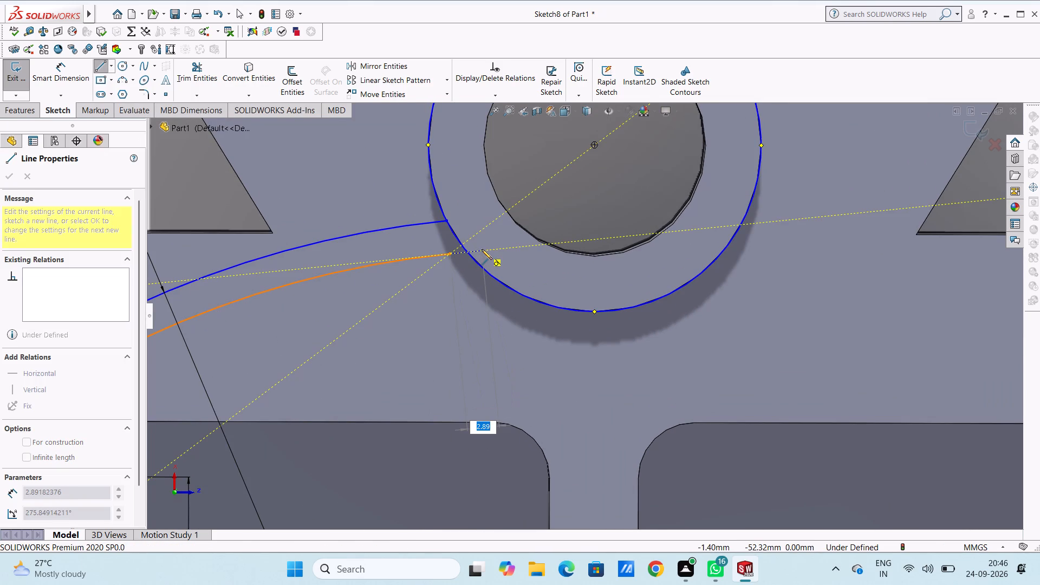
left_click(482, 249)
key("Escape")
key("Escape")
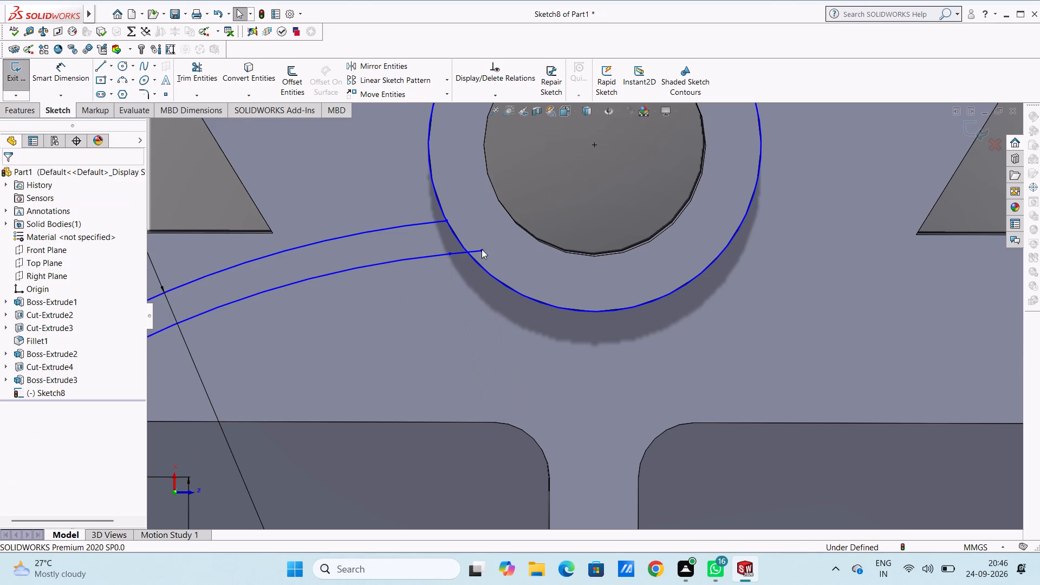
Trim the short line's overhang inside the circle and the circle itself down to the arc between the two long rib arcs.
left_click(205, 76)
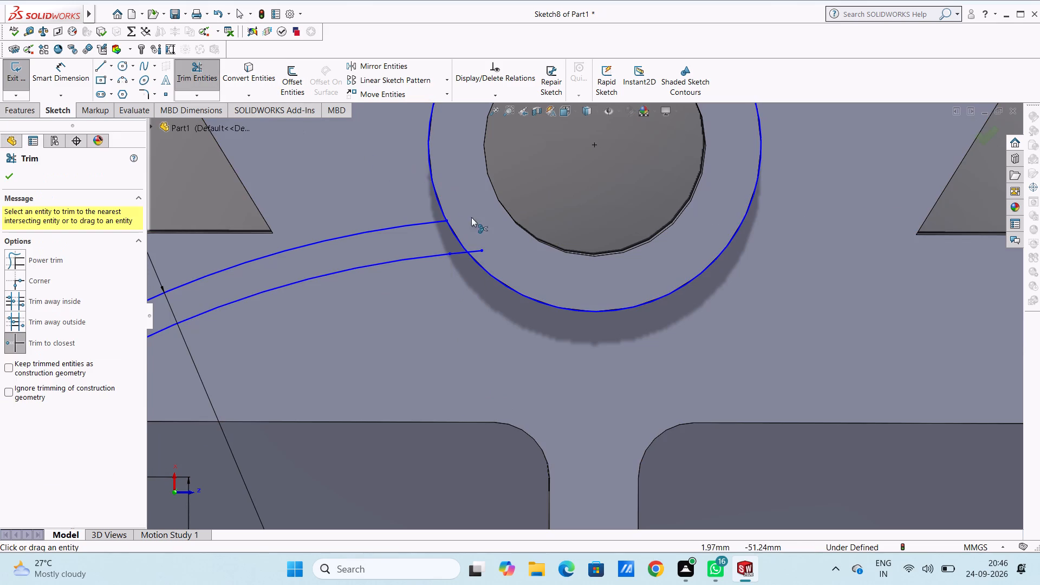
left_click(480, 251)
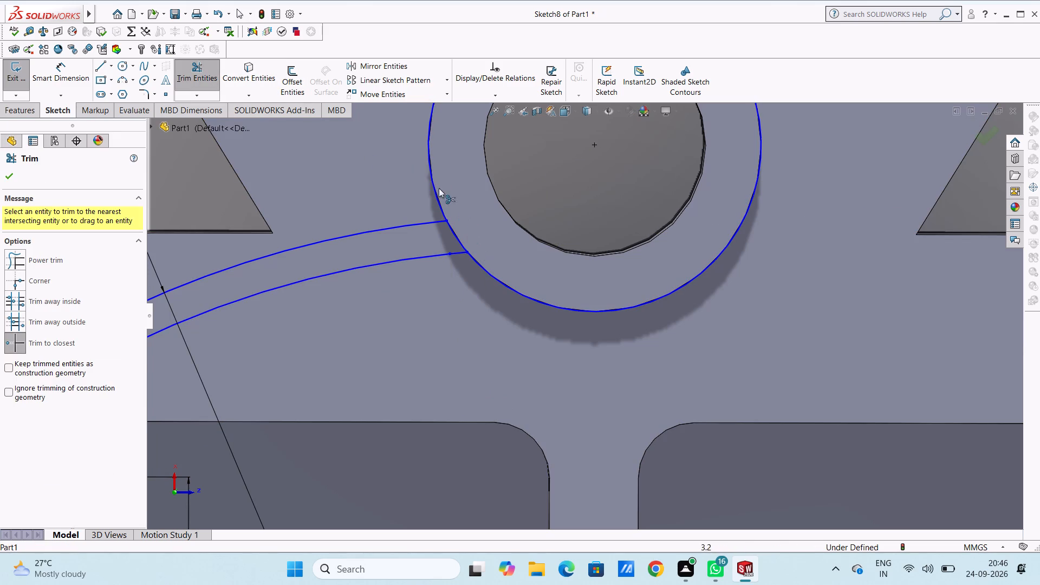
left_click(432, 178)
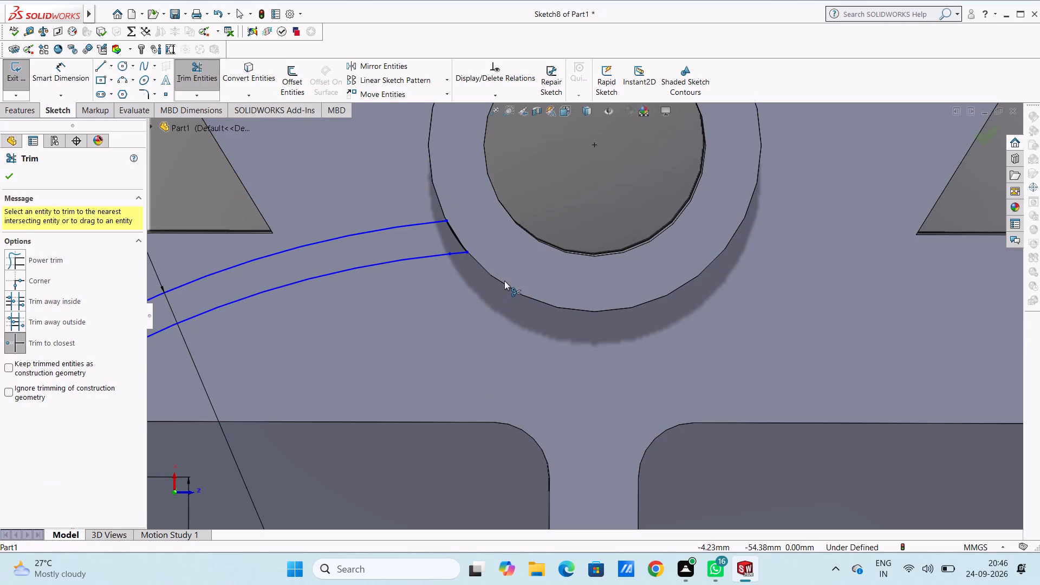
key("Escape")
key("Escape")
Sketch a vertical line about 63 mm long from the boss's centre down past the jaw body's lower edge.
scroll(502, 277, "up", 8)
scroll(559, 361, "down", 3)
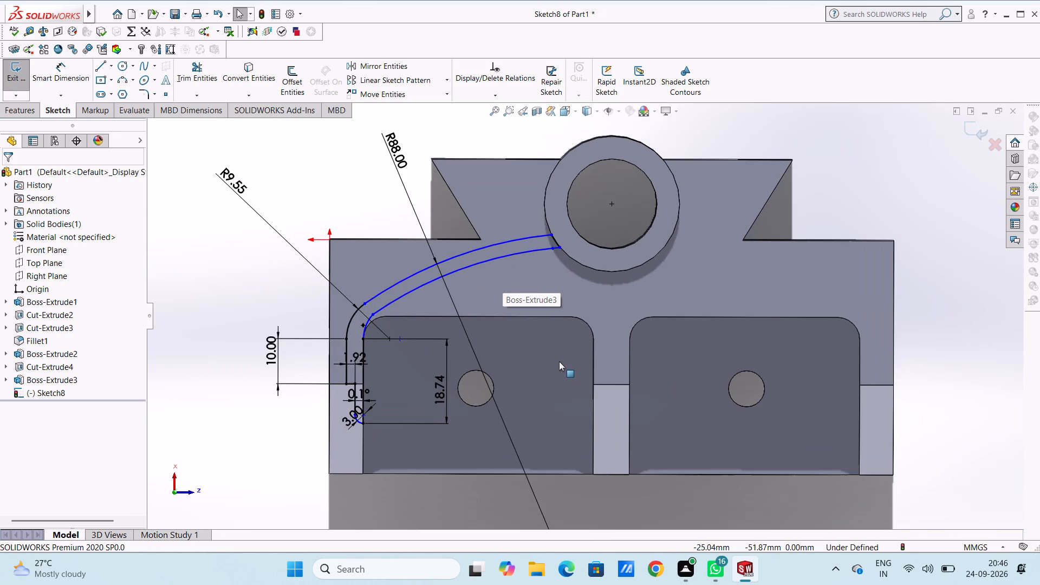
left_click(100, 67)
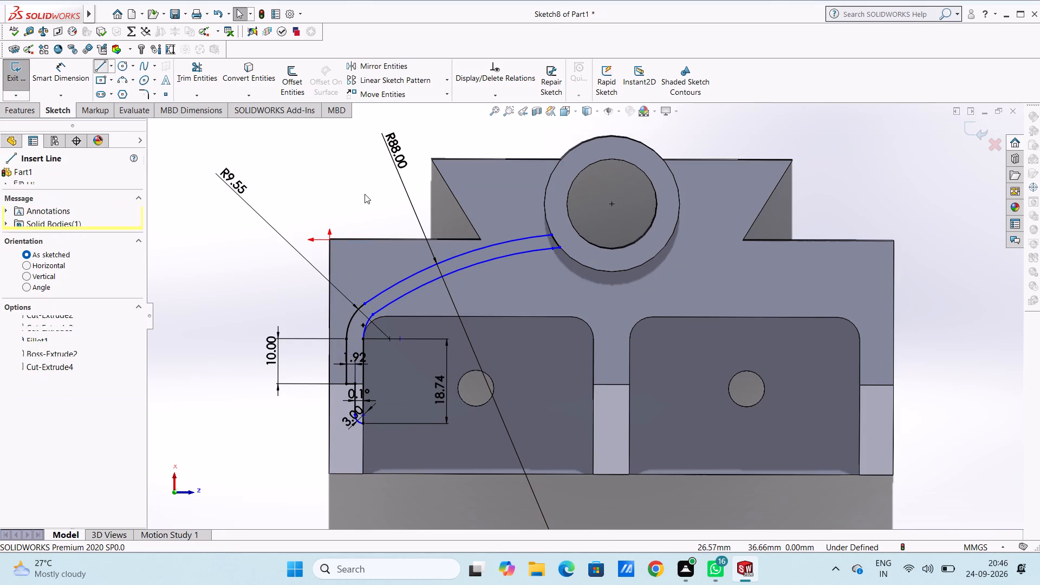
left_click(612, 135)
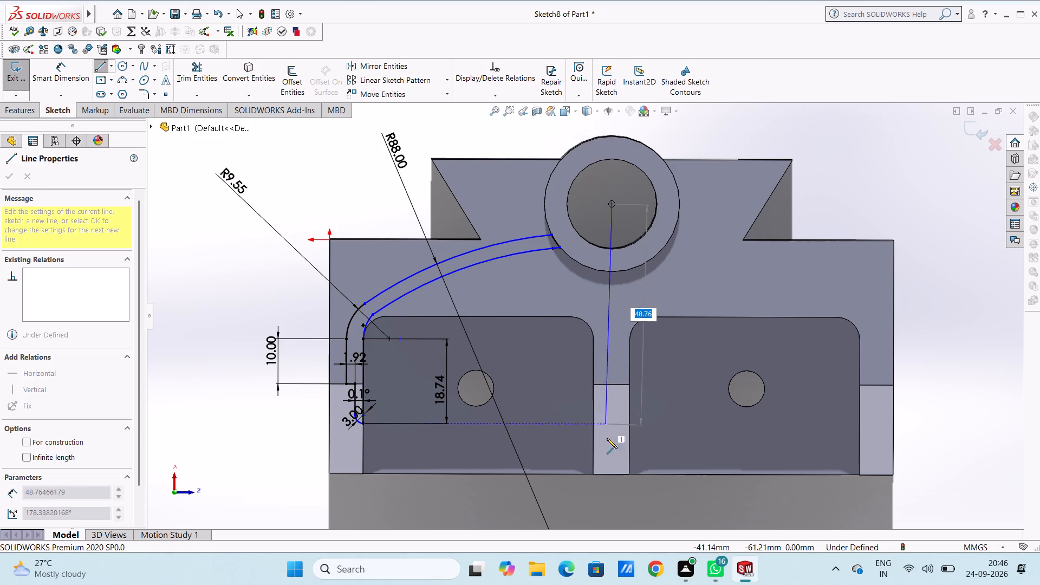
left_click(614, 487)
key("Escape")
key("Escape")
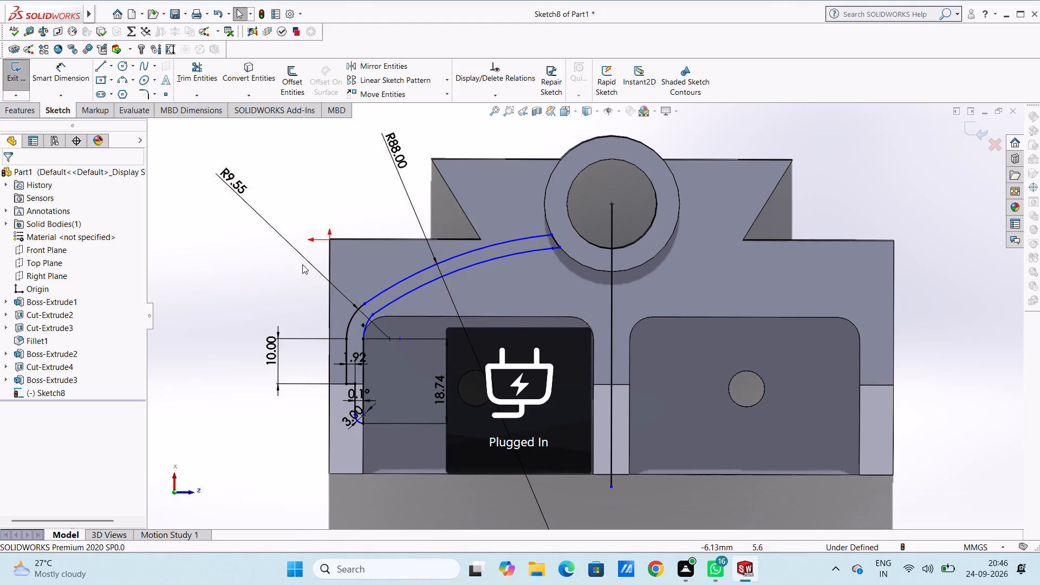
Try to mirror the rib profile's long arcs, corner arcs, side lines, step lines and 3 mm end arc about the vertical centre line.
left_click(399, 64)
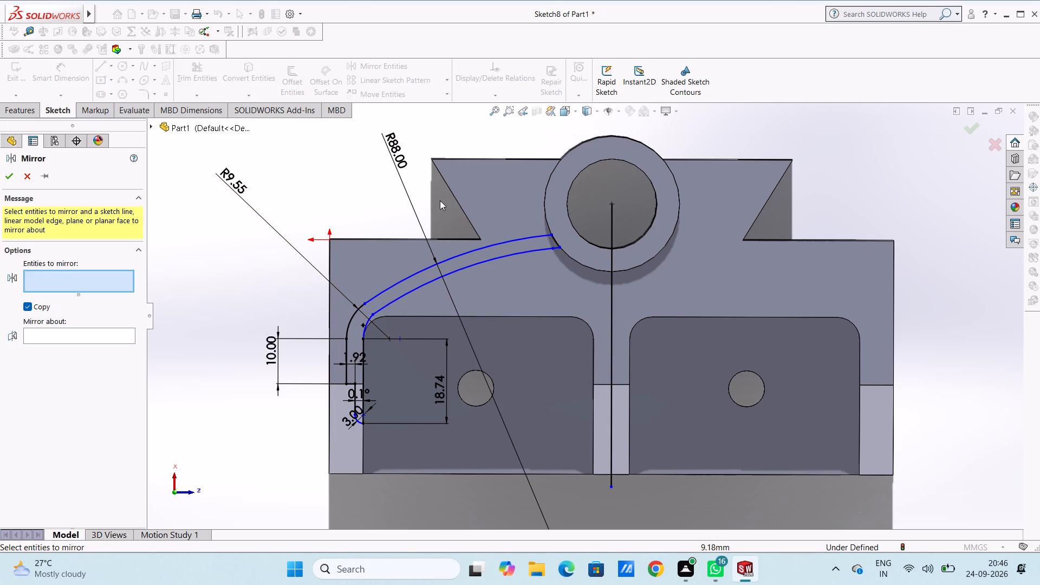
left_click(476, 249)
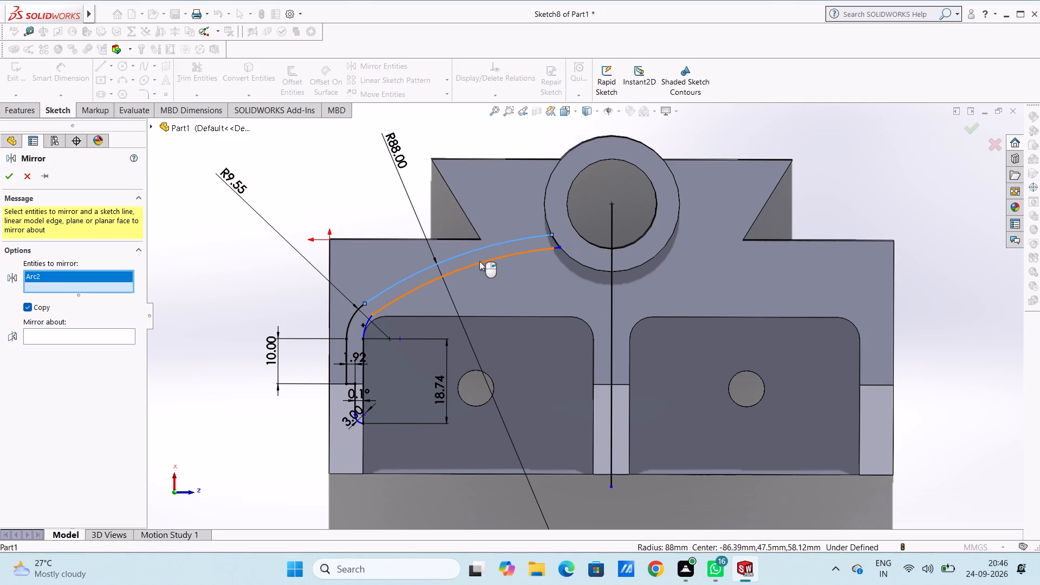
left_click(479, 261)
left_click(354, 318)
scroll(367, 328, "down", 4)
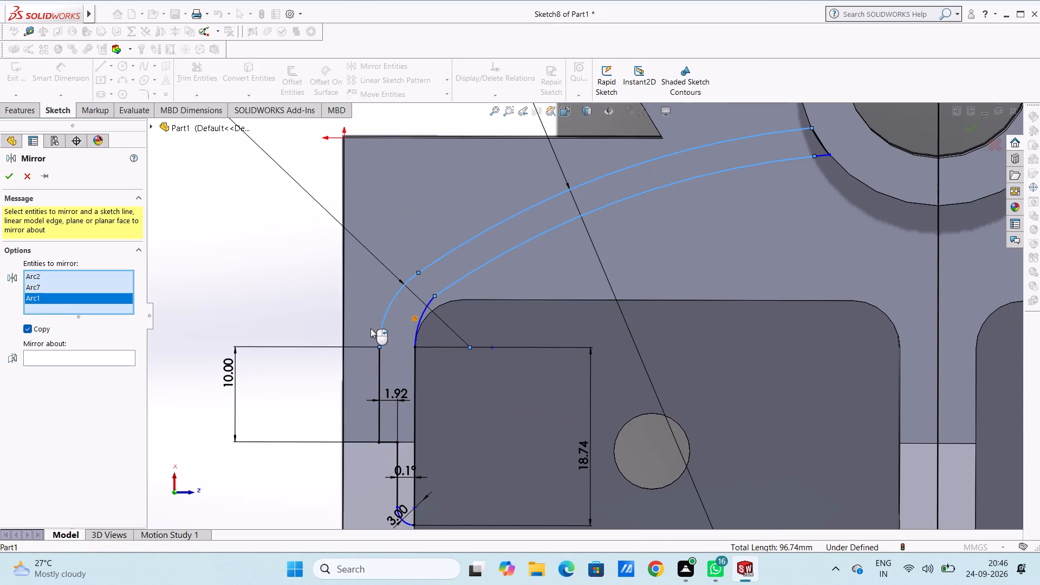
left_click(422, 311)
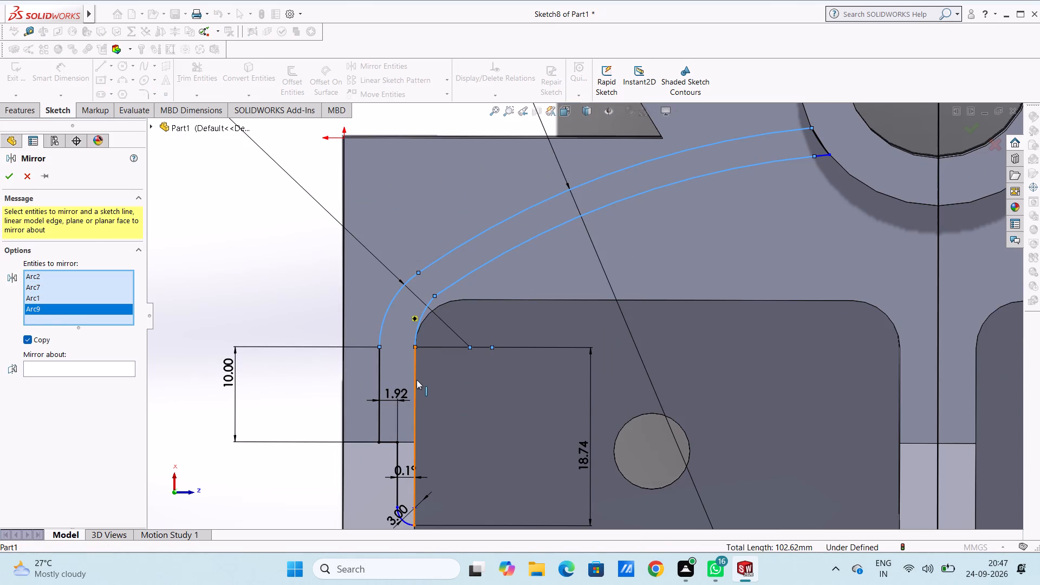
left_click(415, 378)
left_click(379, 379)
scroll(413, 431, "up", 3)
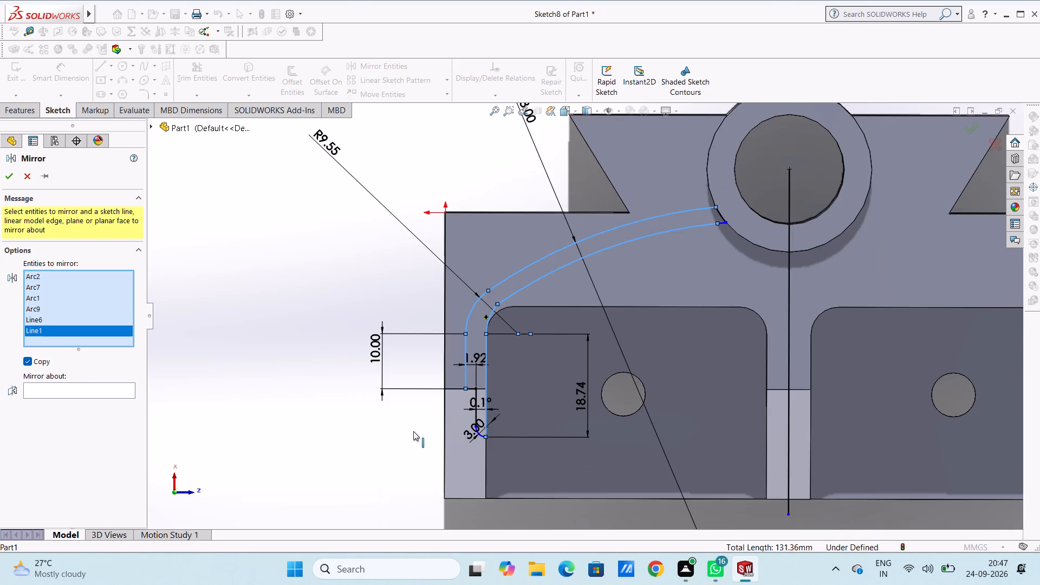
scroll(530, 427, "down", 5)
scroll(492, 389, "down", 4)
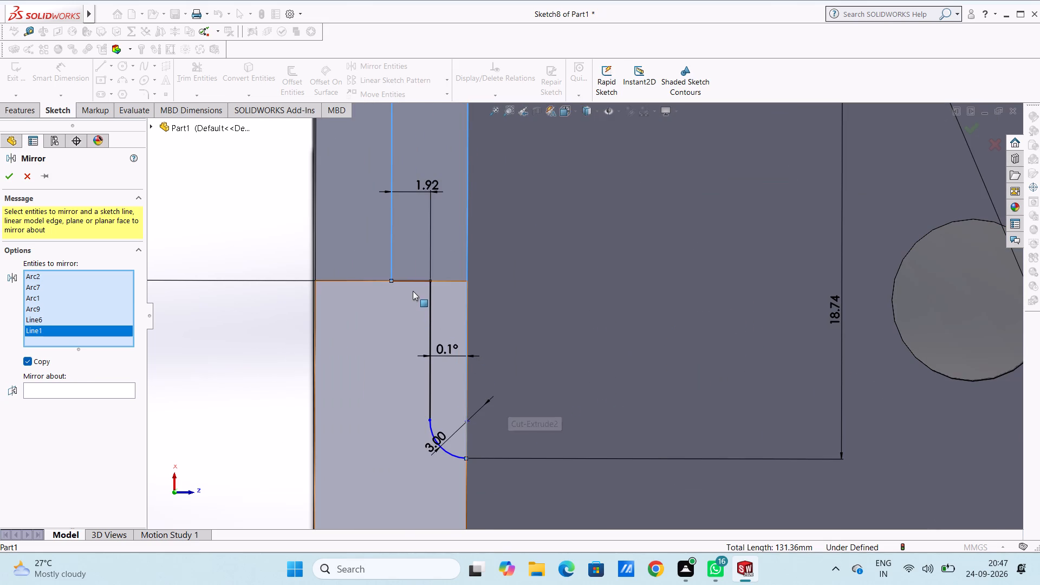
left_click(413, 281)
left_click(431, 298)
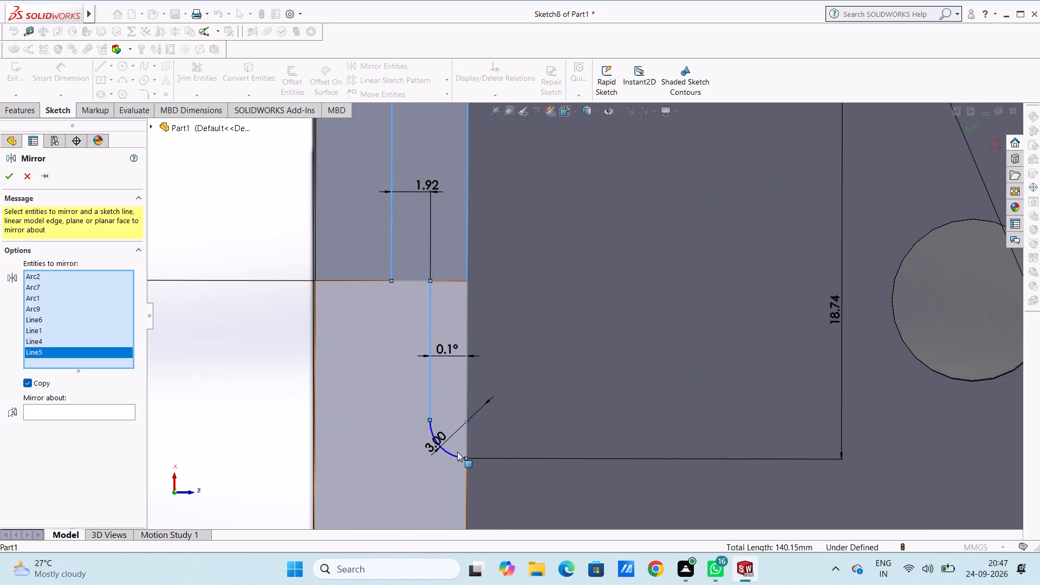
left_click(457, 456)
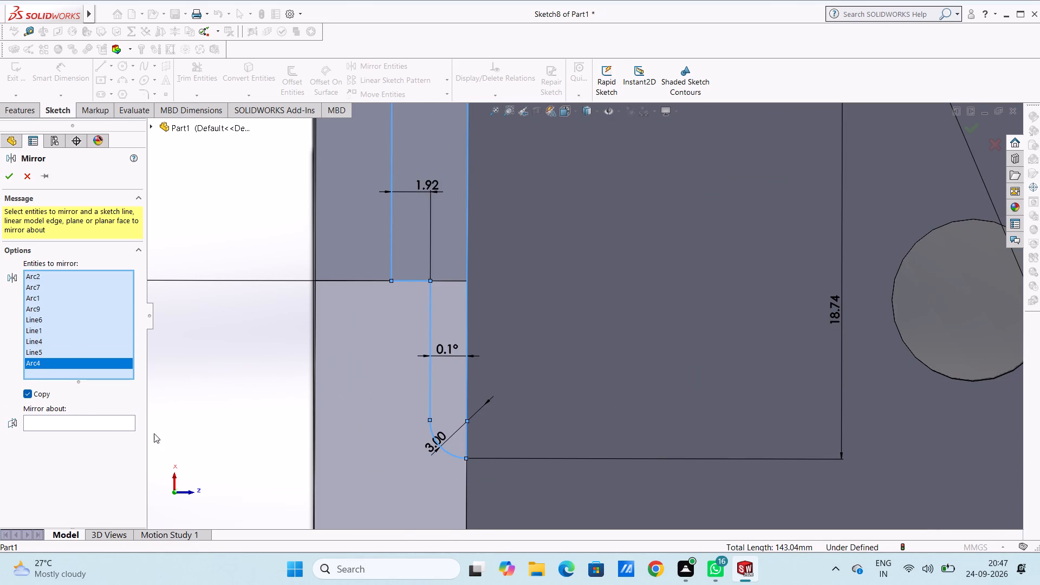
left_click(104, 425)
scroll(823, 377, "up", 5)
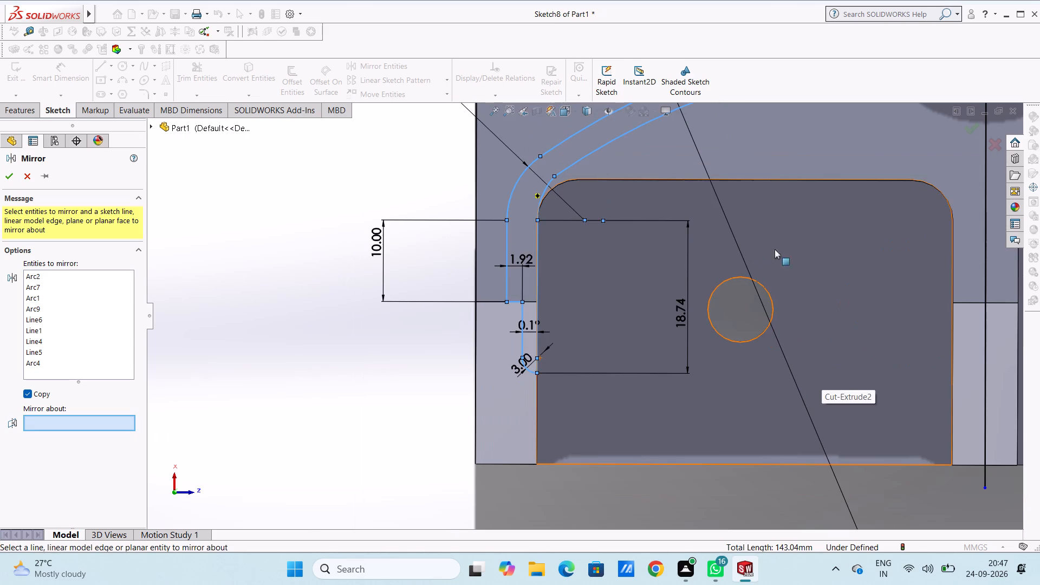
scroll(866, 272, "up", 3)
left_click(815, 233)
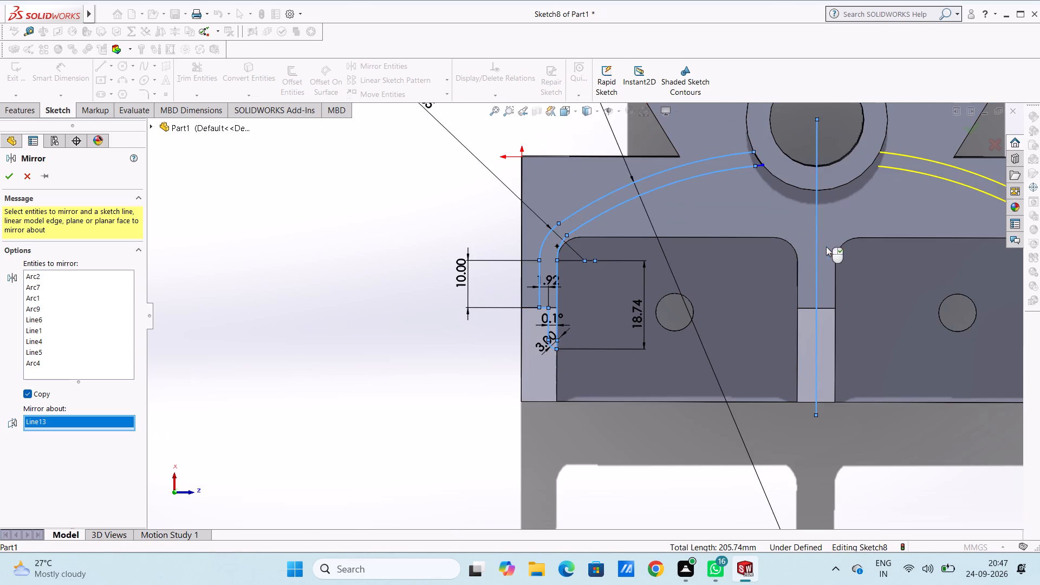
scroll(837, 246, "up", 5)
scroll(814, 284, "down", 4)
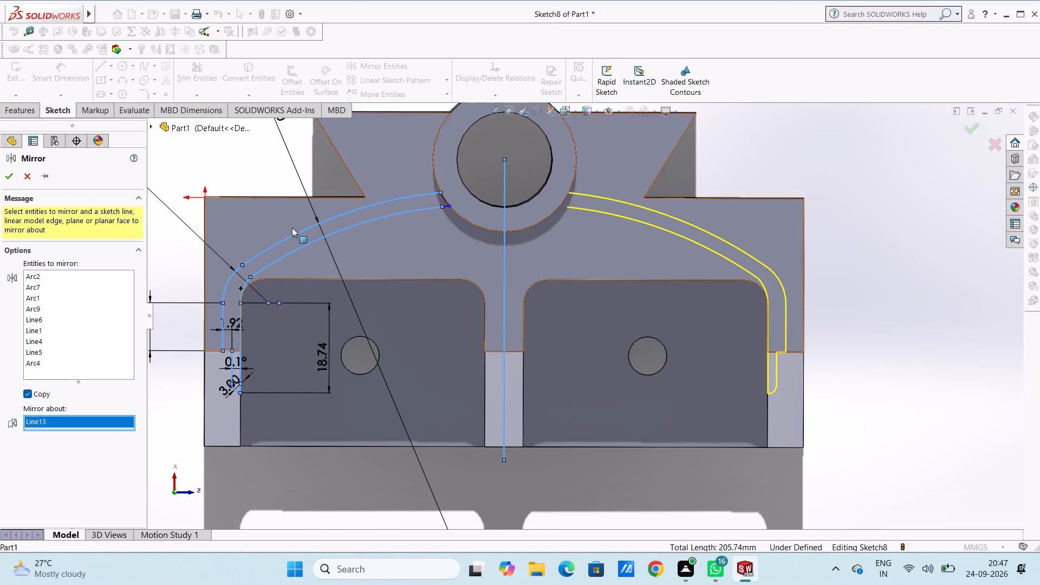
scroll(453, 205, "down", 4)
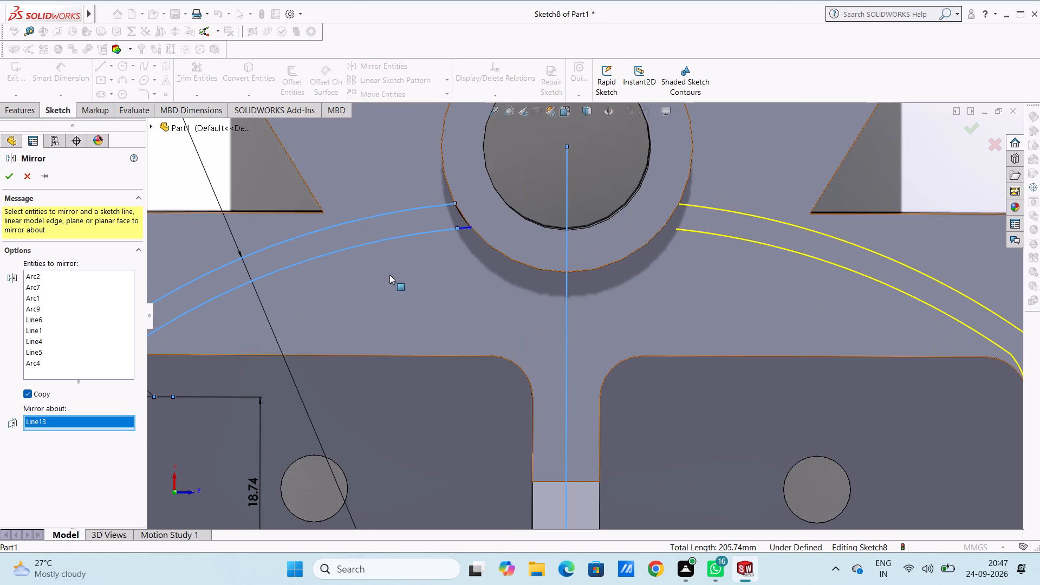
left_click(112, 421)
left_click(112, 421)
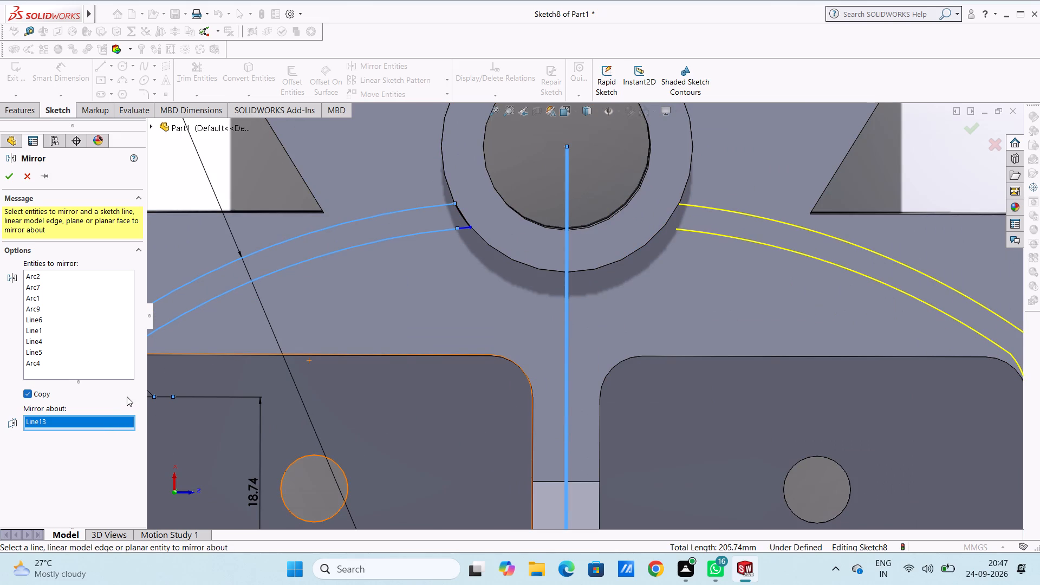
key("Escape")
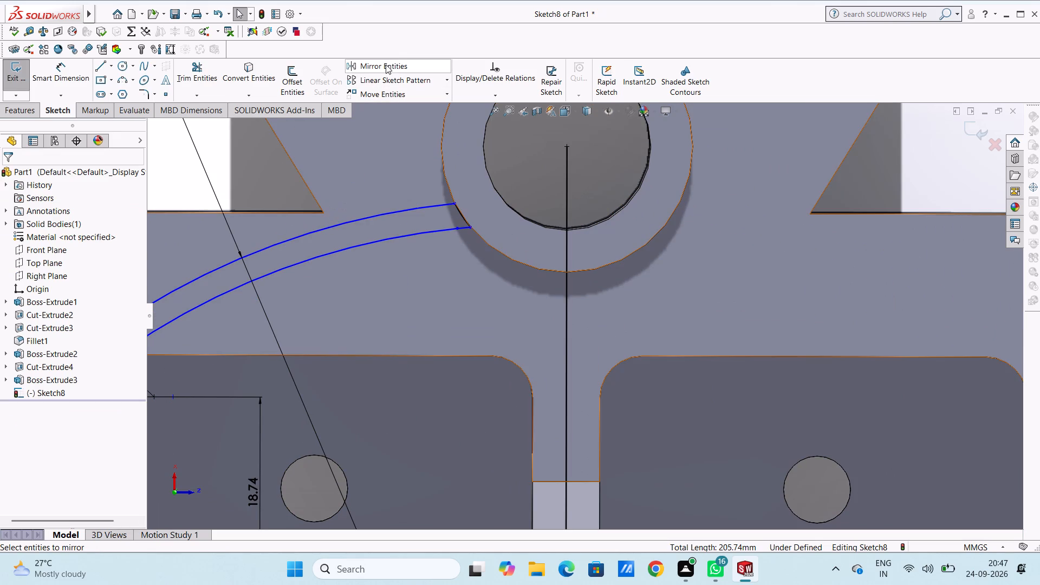
Mirror the complete rib profile, including its boss-side arc and short line, about the vertical line through the boss's centre.
left_click(386, 64)
left_click(465, 216)
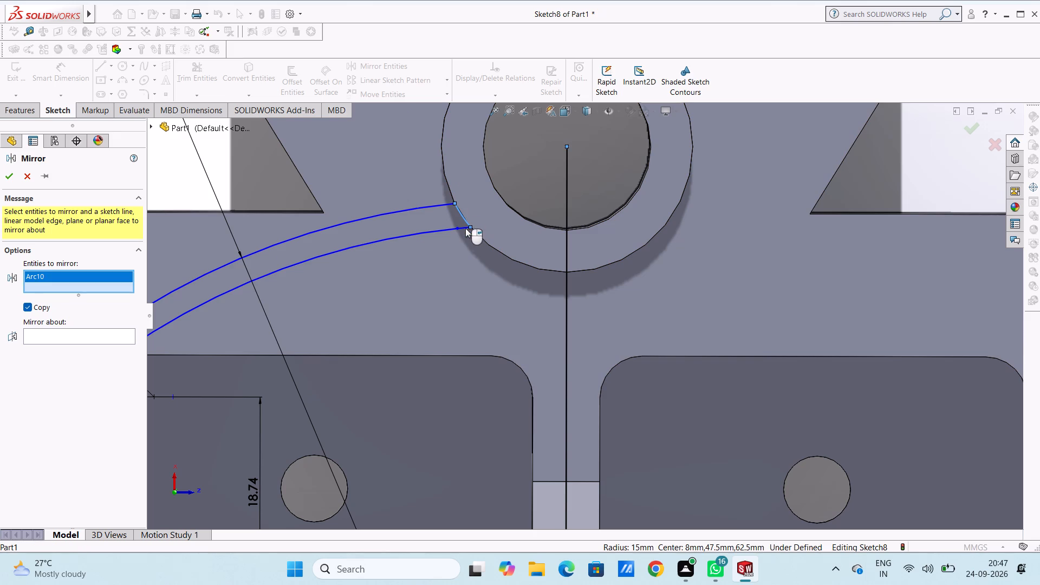
left_click(465, 229)
left_click(445, 229)
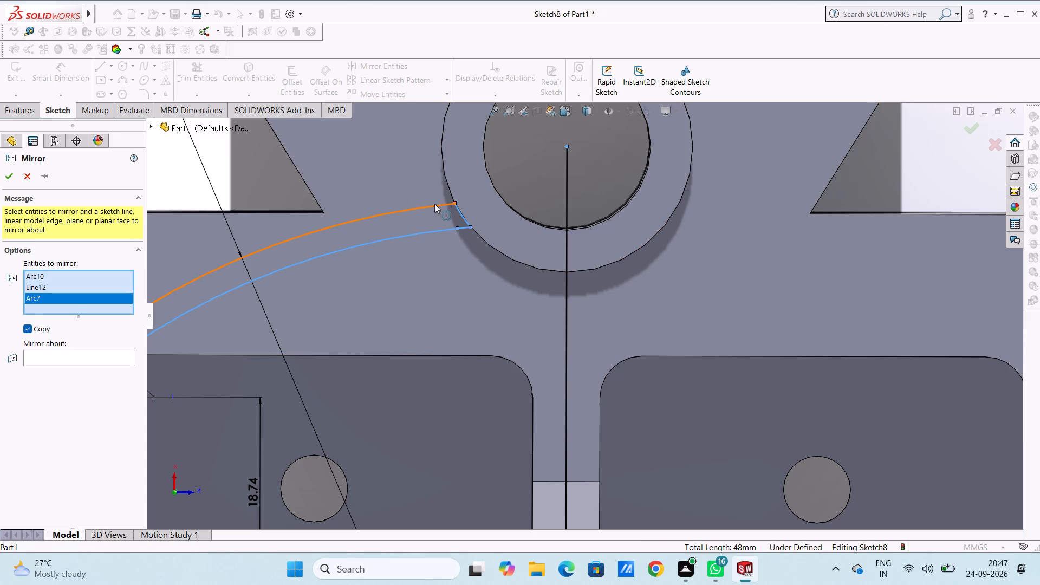
left_click(434, 204)
scroll(428, 211, "up", 4)
scroll(393, 359, "up", 2)
scroll(350, 344, "down", 4)
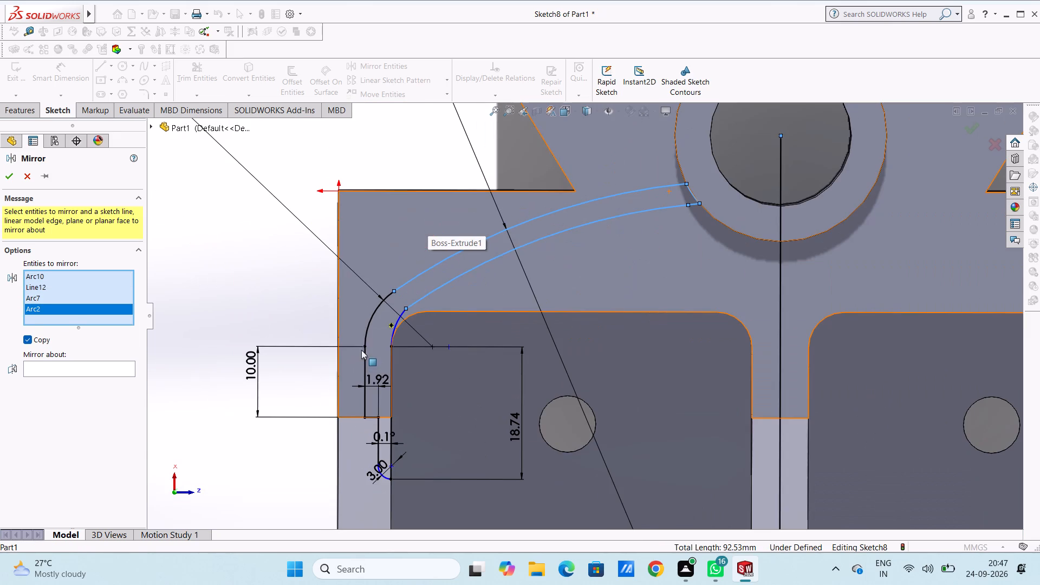
left_click(368, 320)
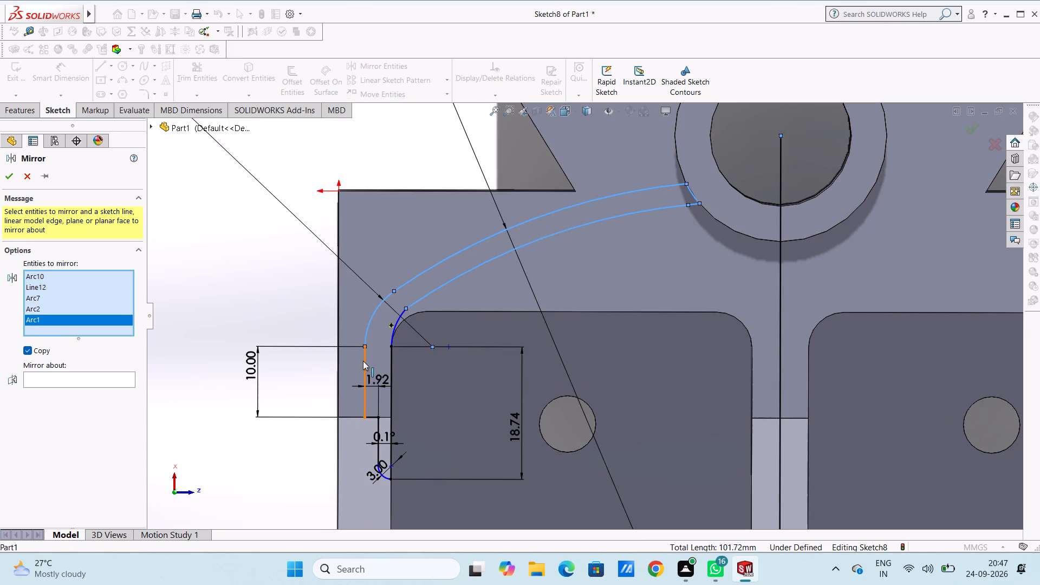
left_click(363, 361)
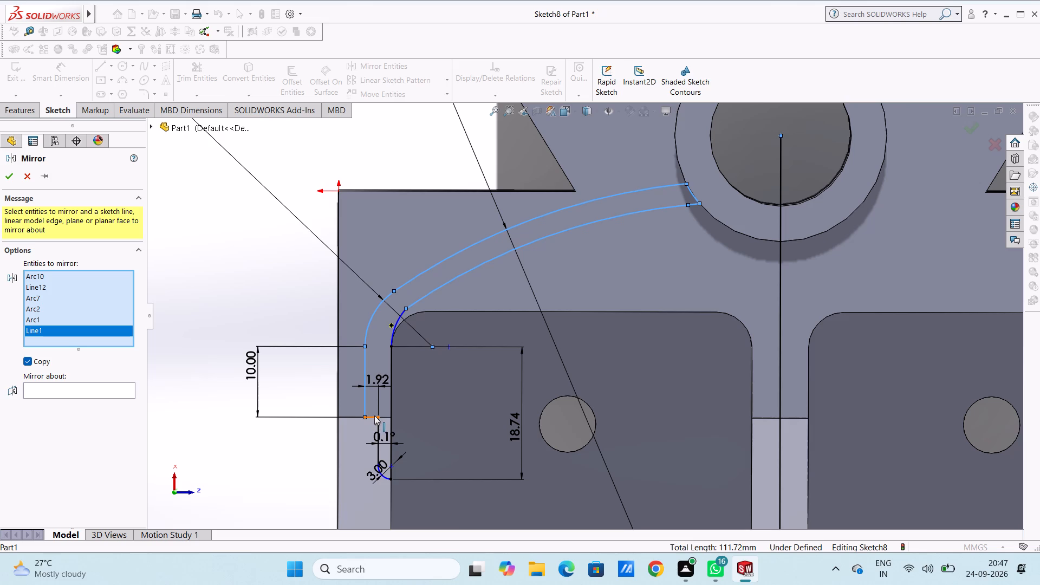
left_click(374, 415)
left_click(378, 425)
scroll(394, 486, "down", 3)
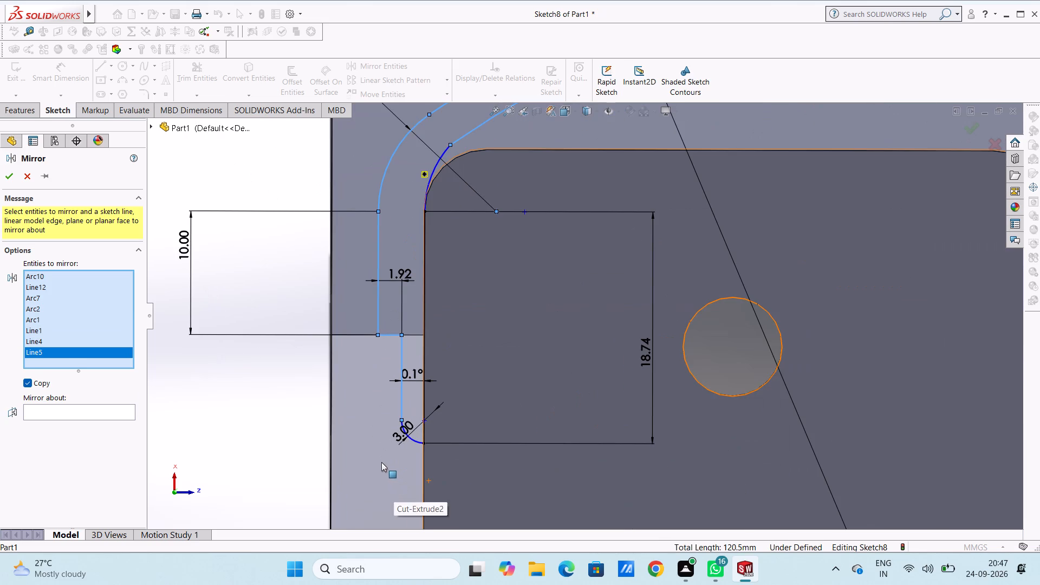
left_click(409, 438)
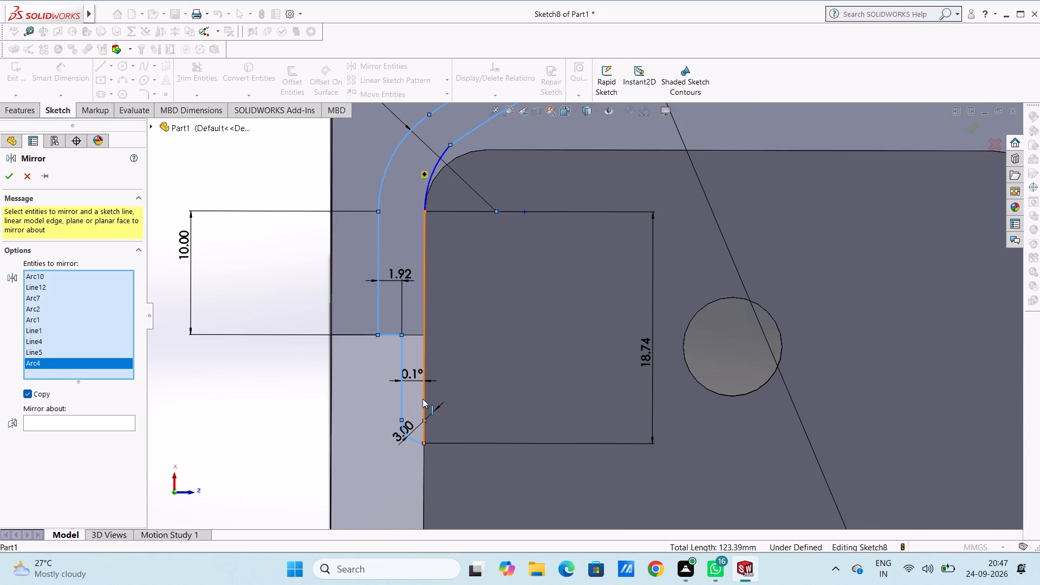
left_click(423, 399)
left_click(428, 177)
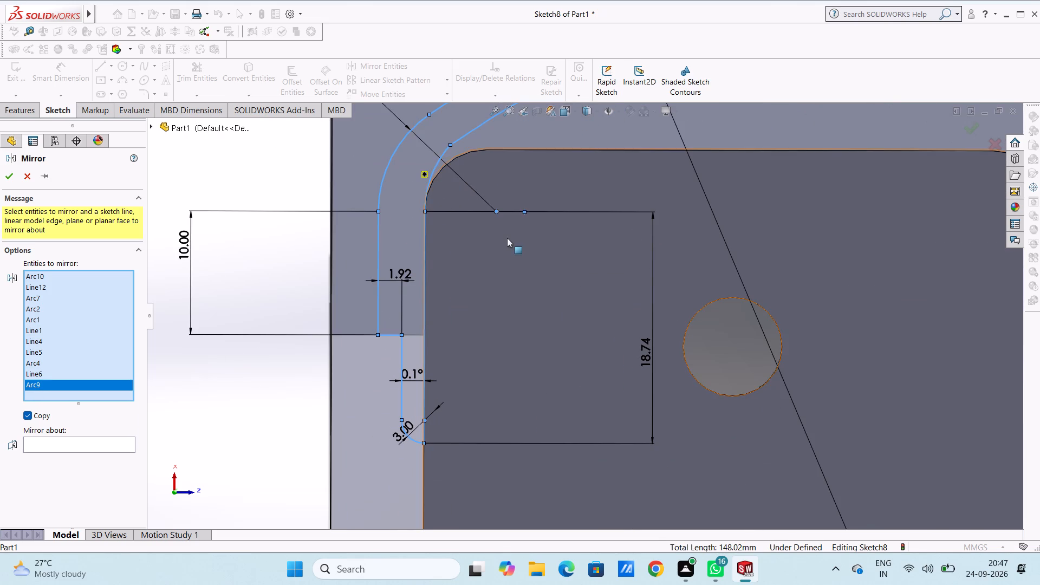
scroll(508, 234, "up", 20)
scroll(508, 234, "up", 16)
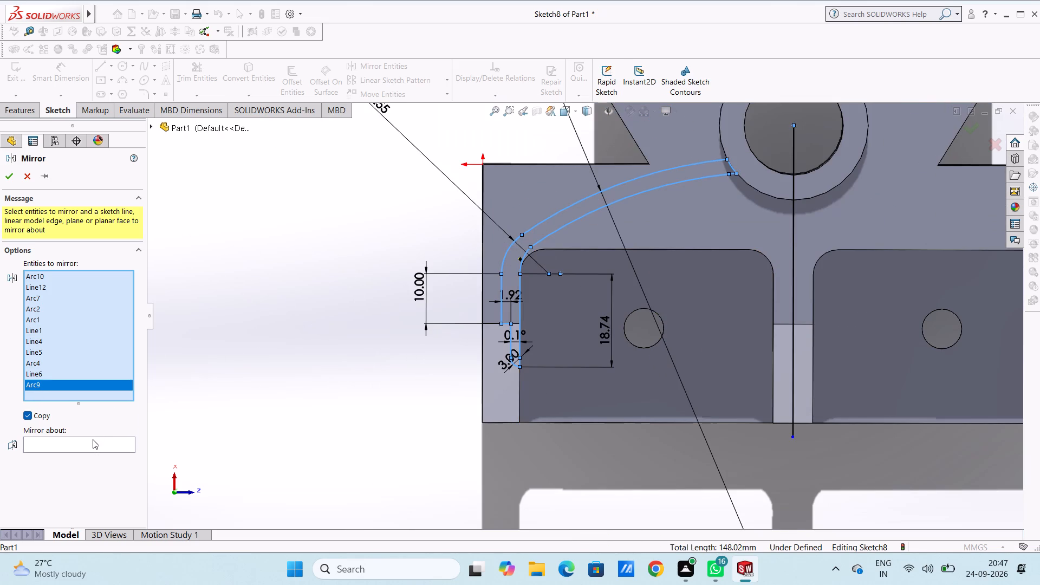
left_click(93, 439)
left_click(796, 252)
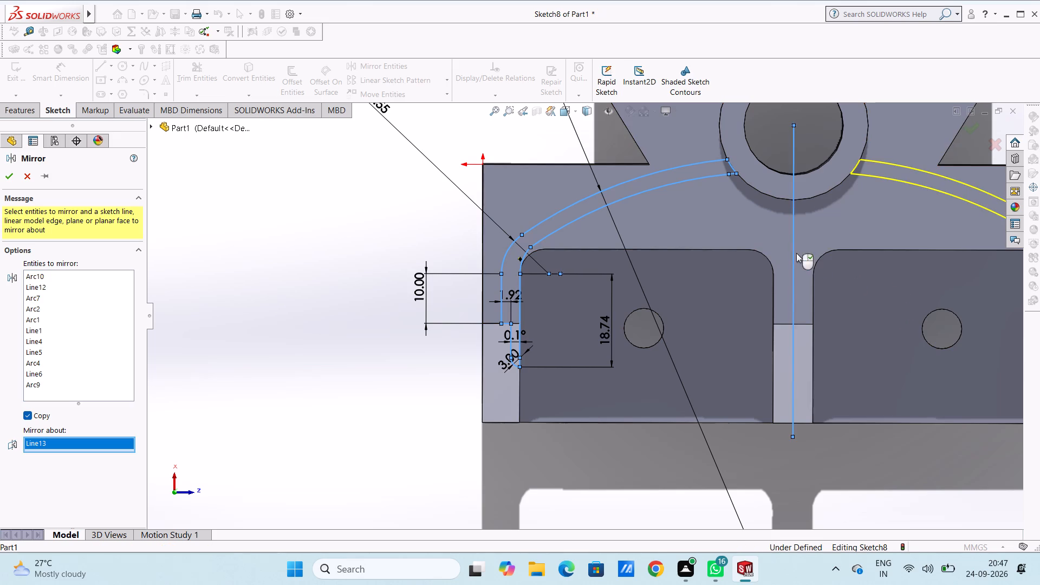
scroll(814, 274, "up", 4)
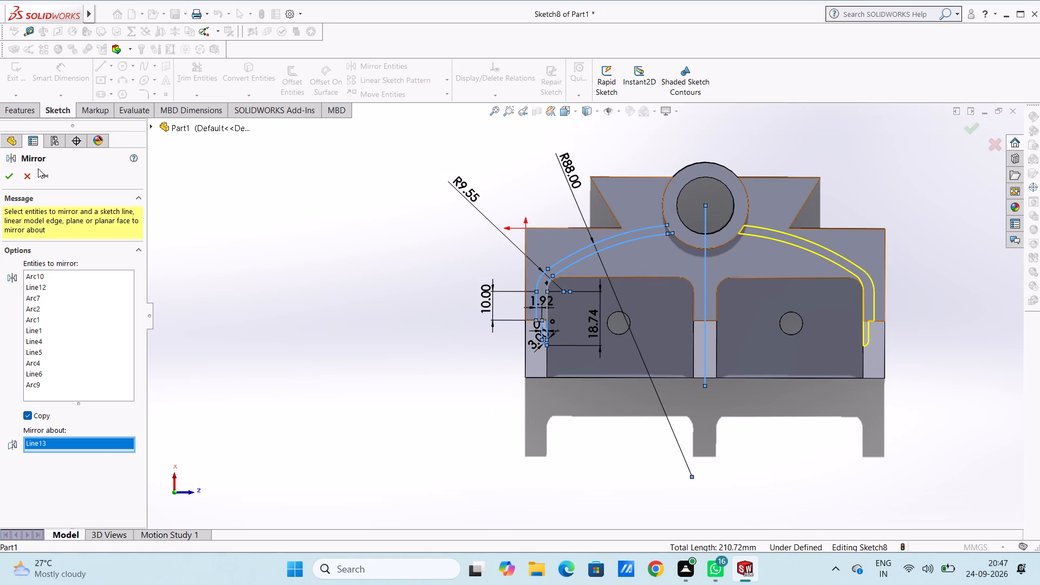
left_click(9, 177)
left_click(261, 242)
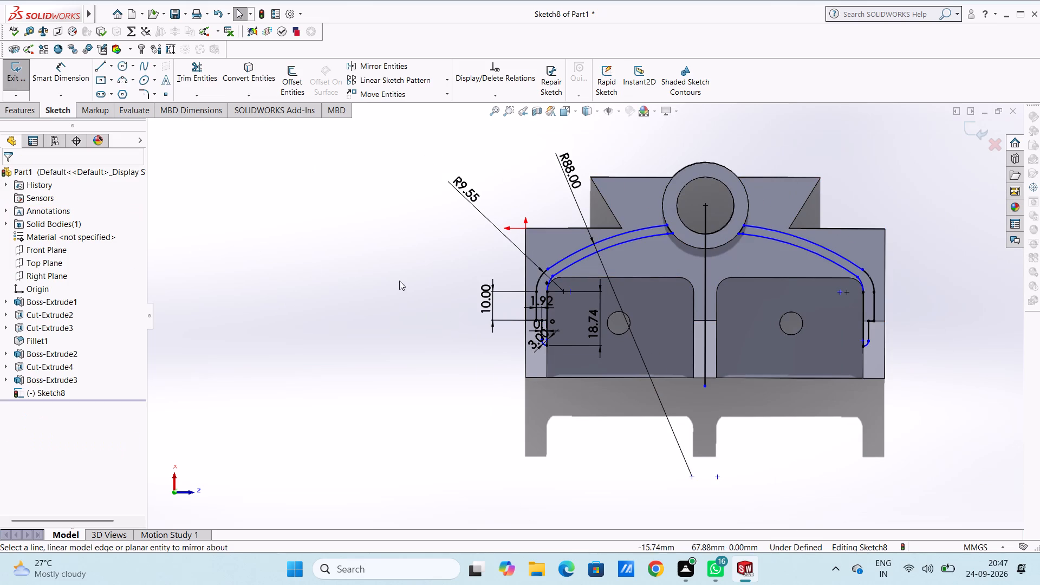
Delete the vertical centre line running down from the boss's centre.
left_click(705, 264)
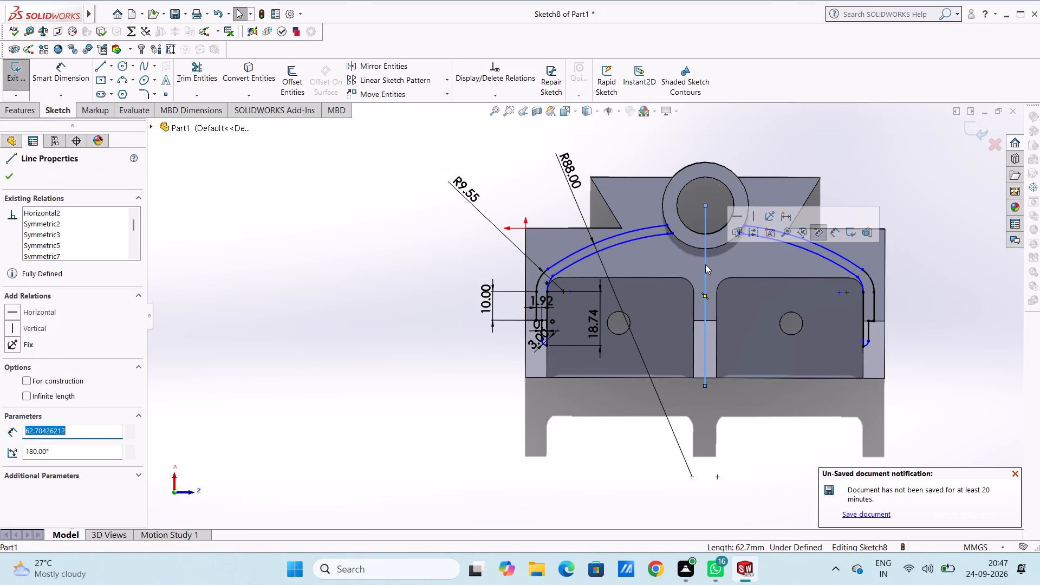
key("Delete")
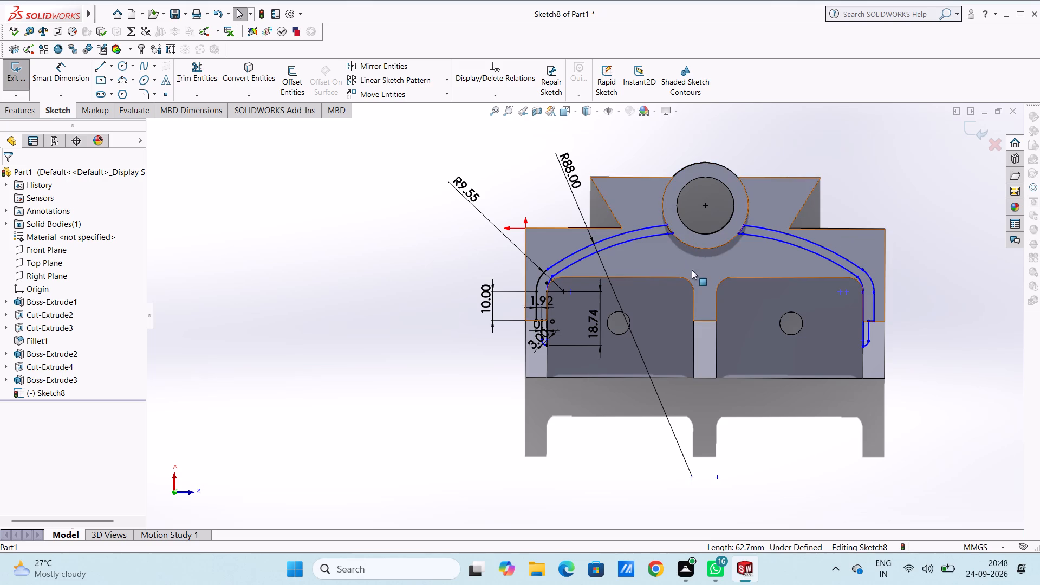
Sketch three-point arcs of 5 mm radius at both rounded upper corners of the pocket on the dimensioned rib's side.
scroll(758, 291, "down", 2)
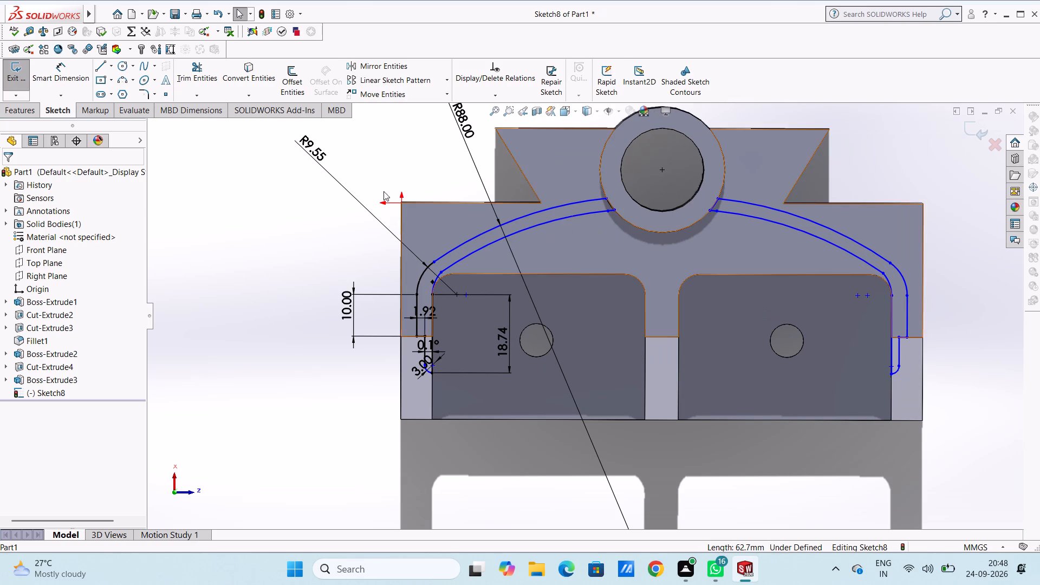
left_click(119, 81)
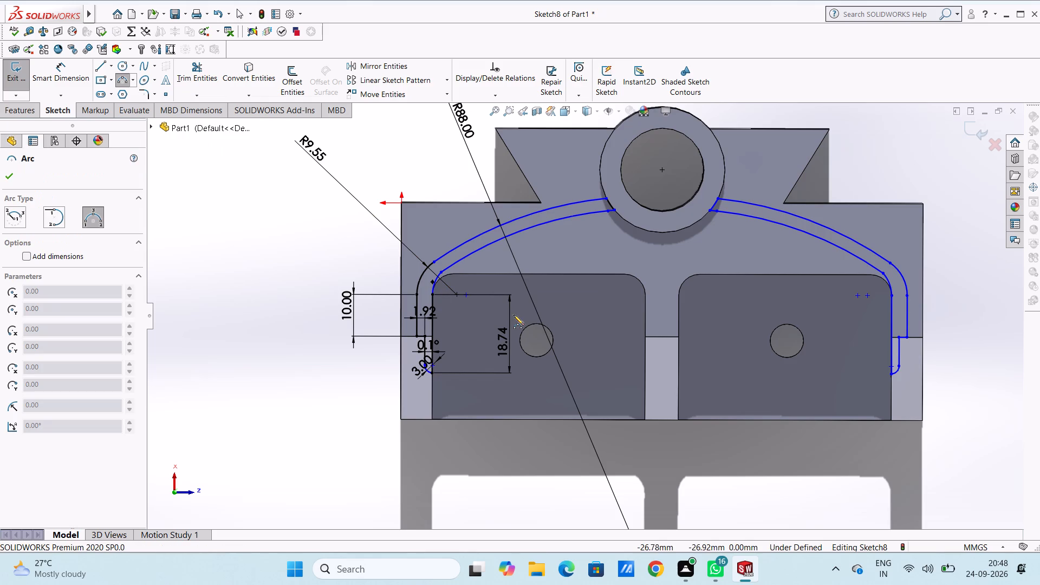
scroll(513, 314, "down", 3)
left_click(387, 281)
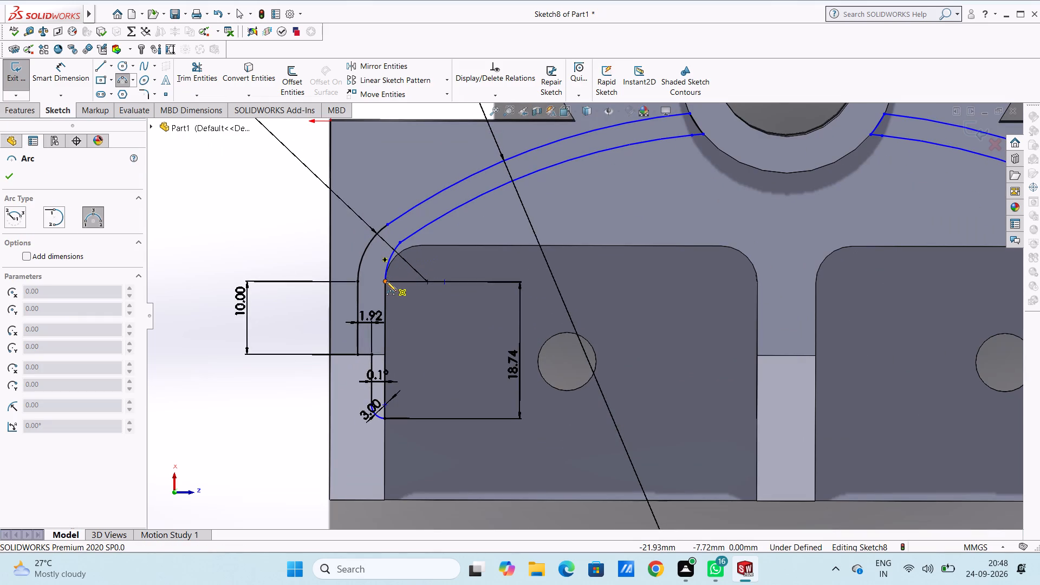
left_click(422, 246)
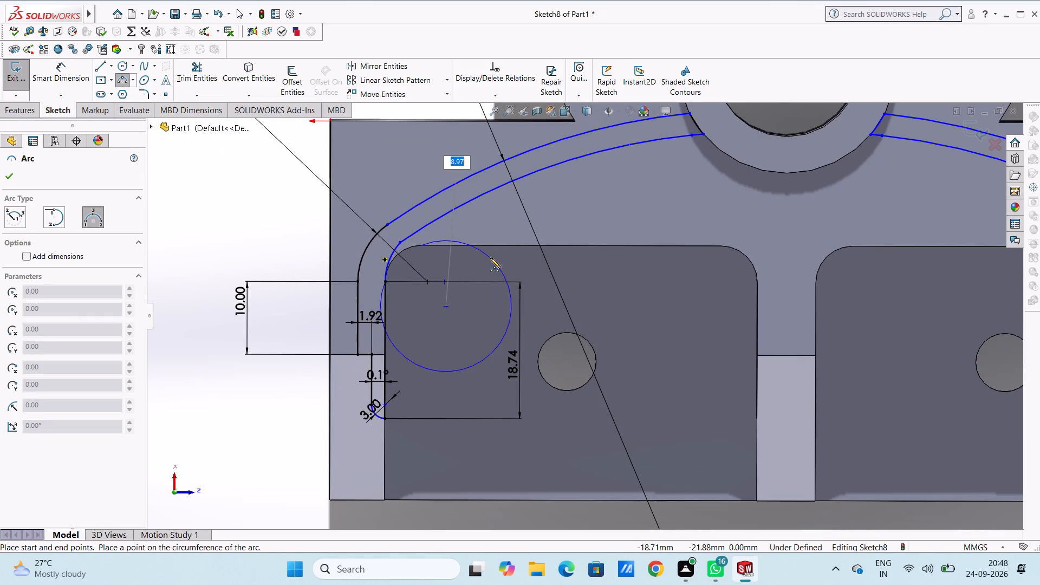
left_click(403, 252)
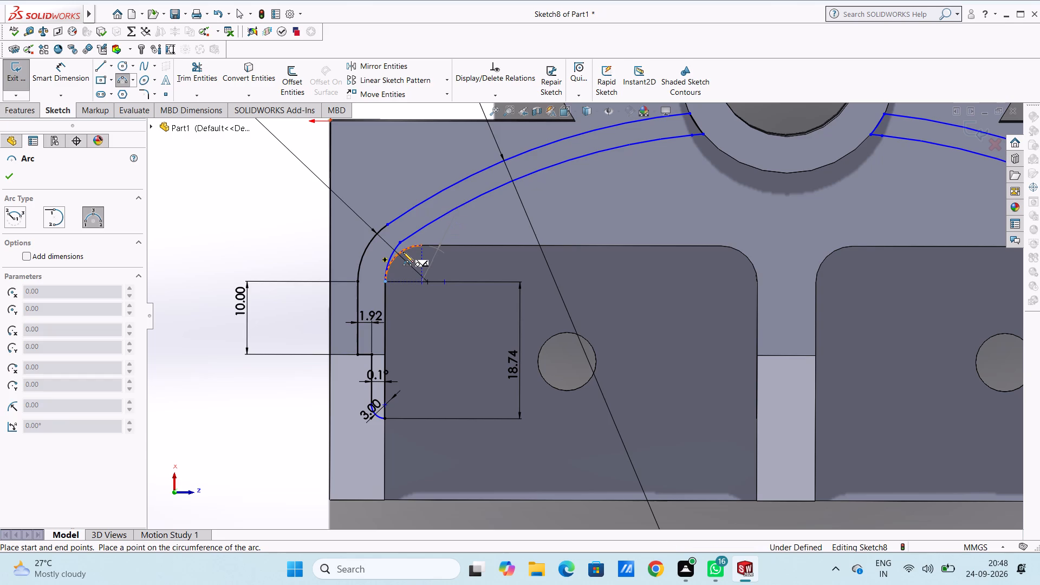
scroll(821, 259, "up", 3)
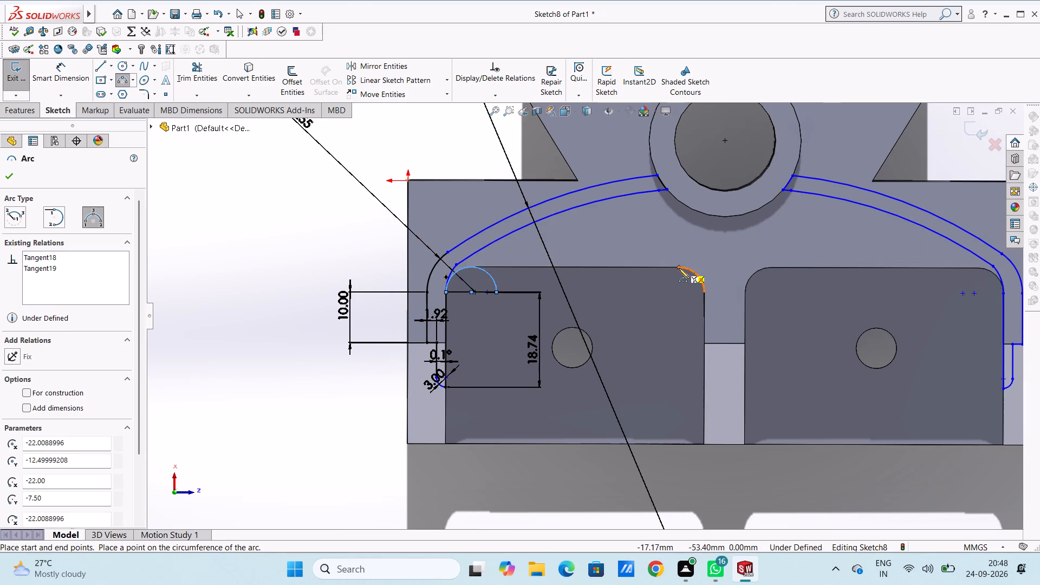
left_click(679, 268)
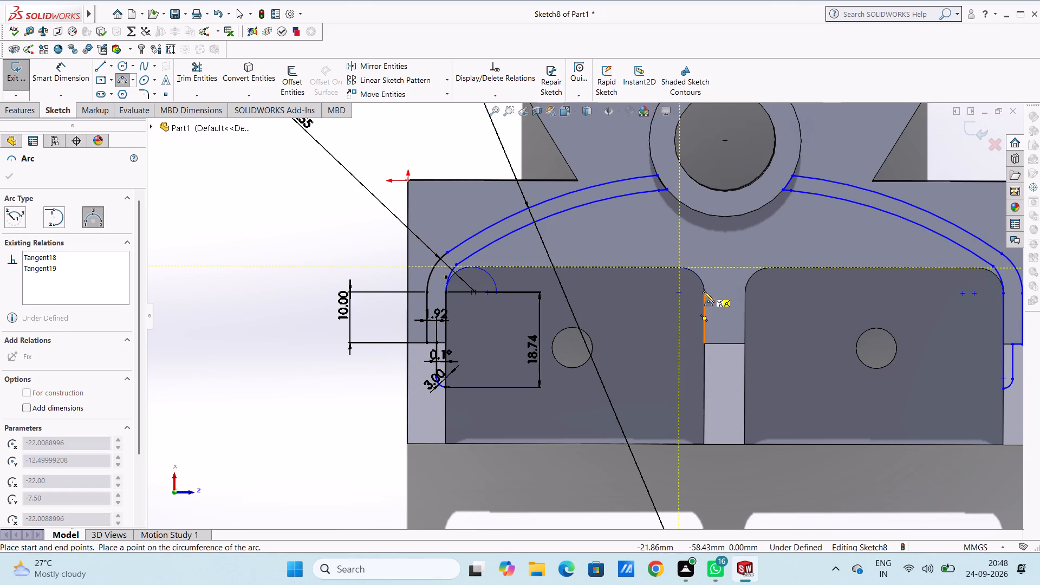
left_click(704, 294)
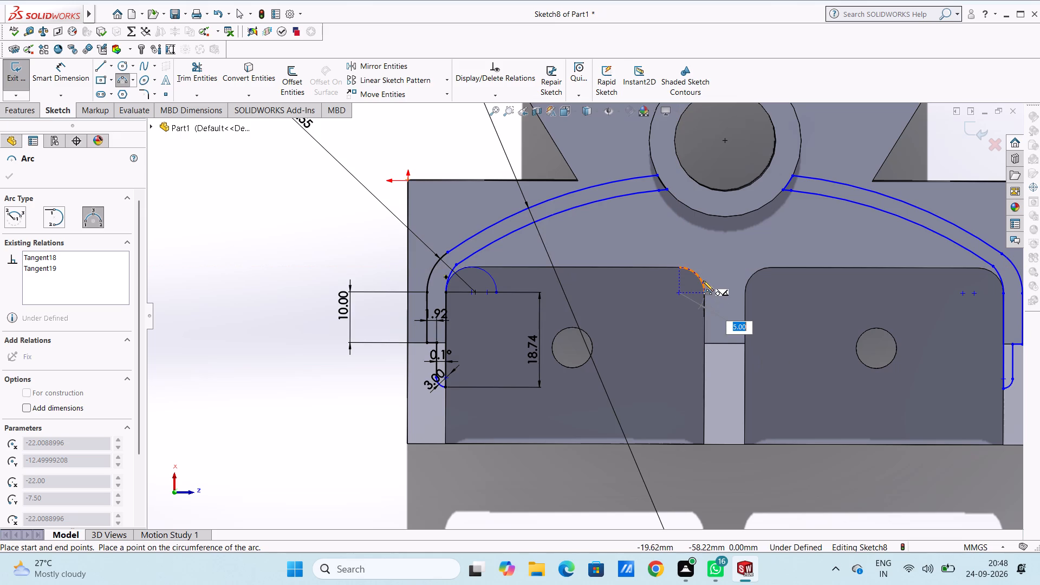
left_click(703, 281)
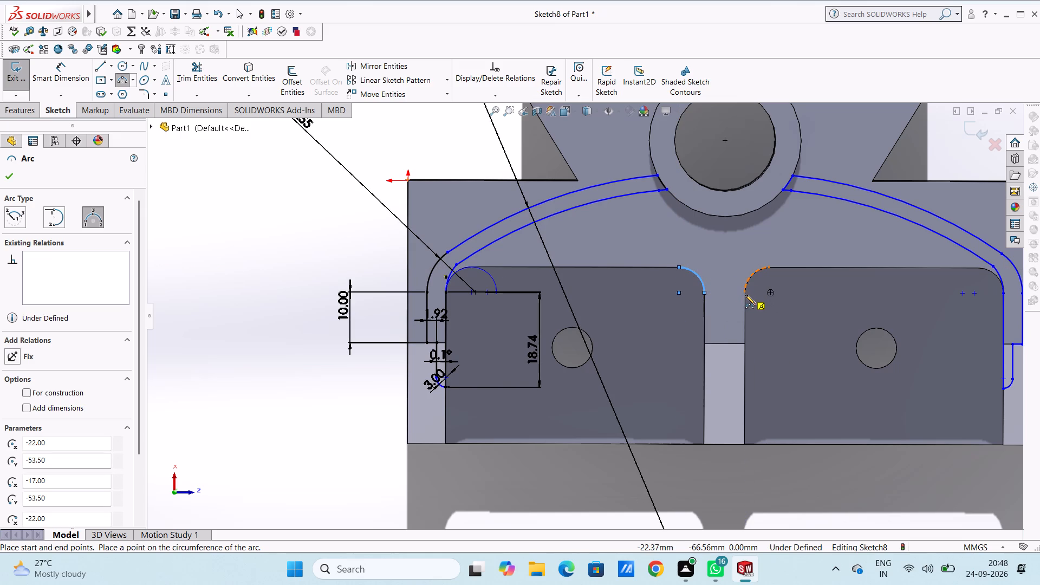
Sketch three-point arcs of 5 mm radius over both rounded upper corners of the pocket on the mirrored rib's side.
left_click(744, 295)
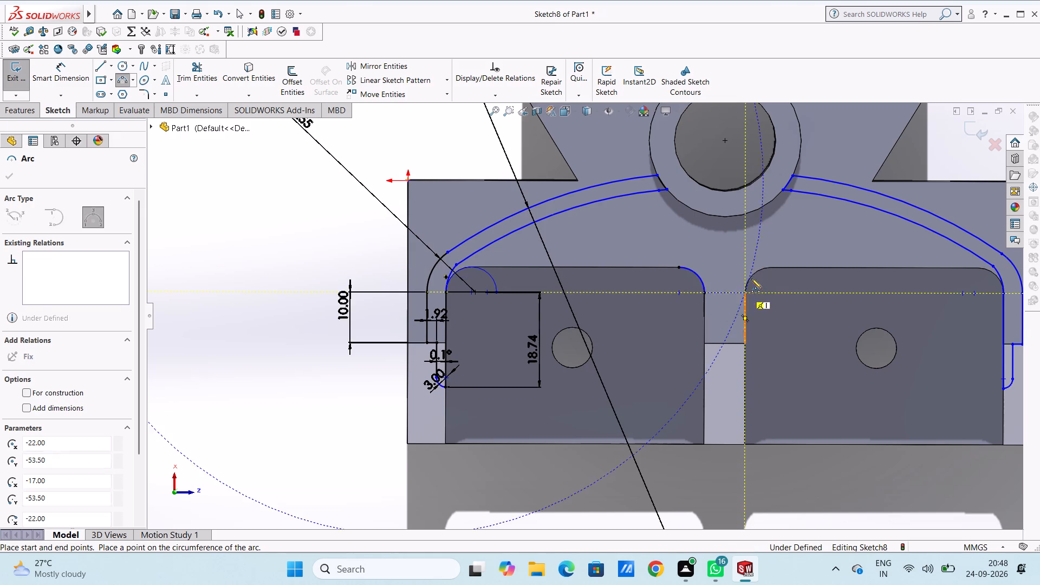
left_click(772, 269)
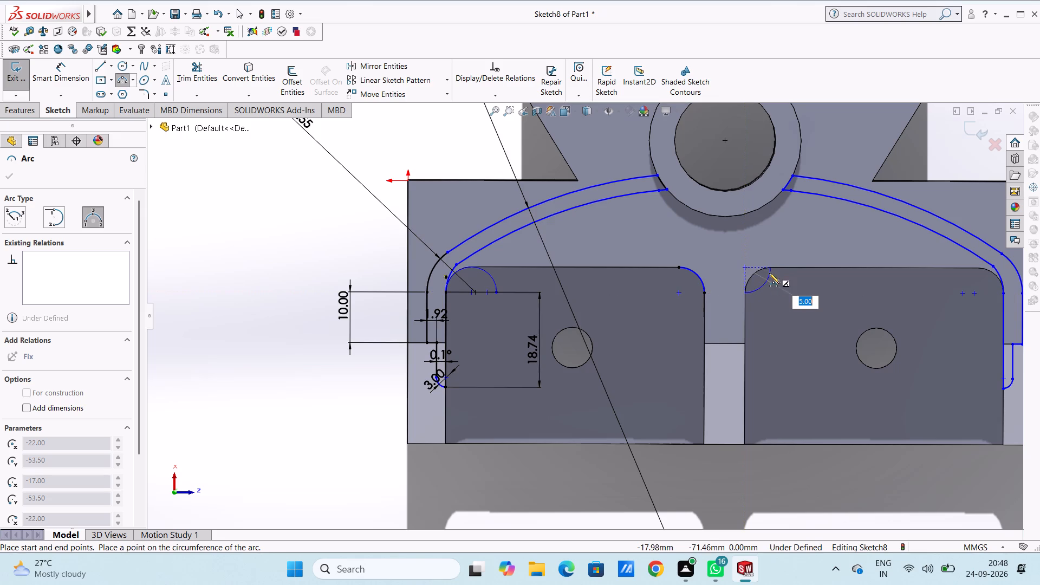
left_click(759, 271)
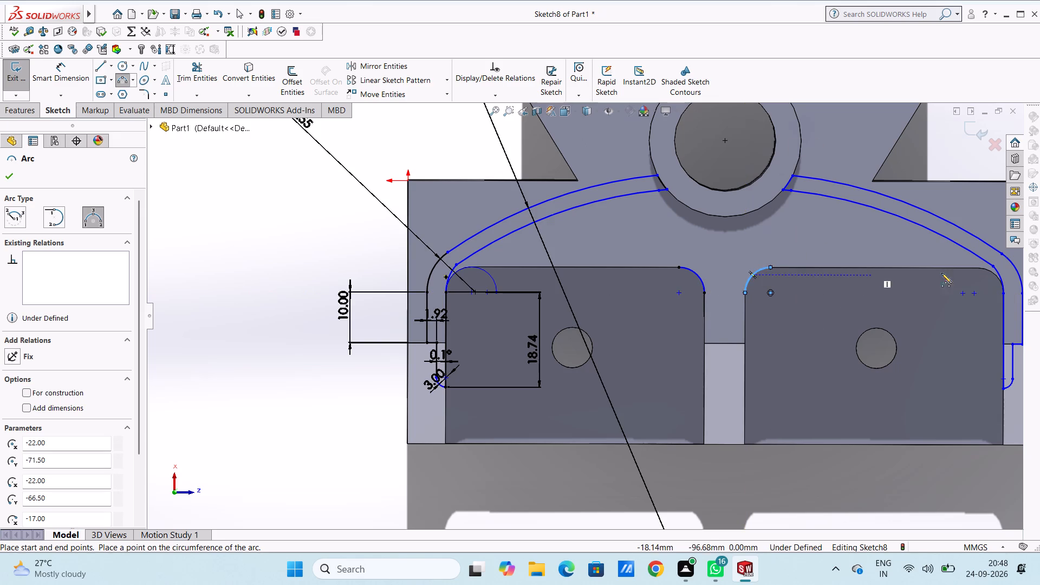
left_click(977, 268)
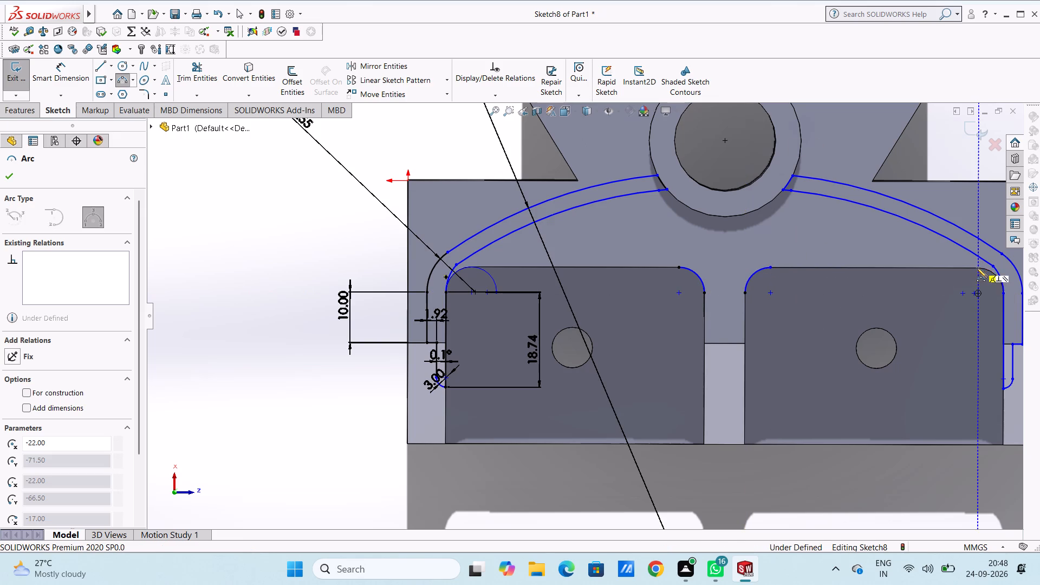
left_click(1003, 294)
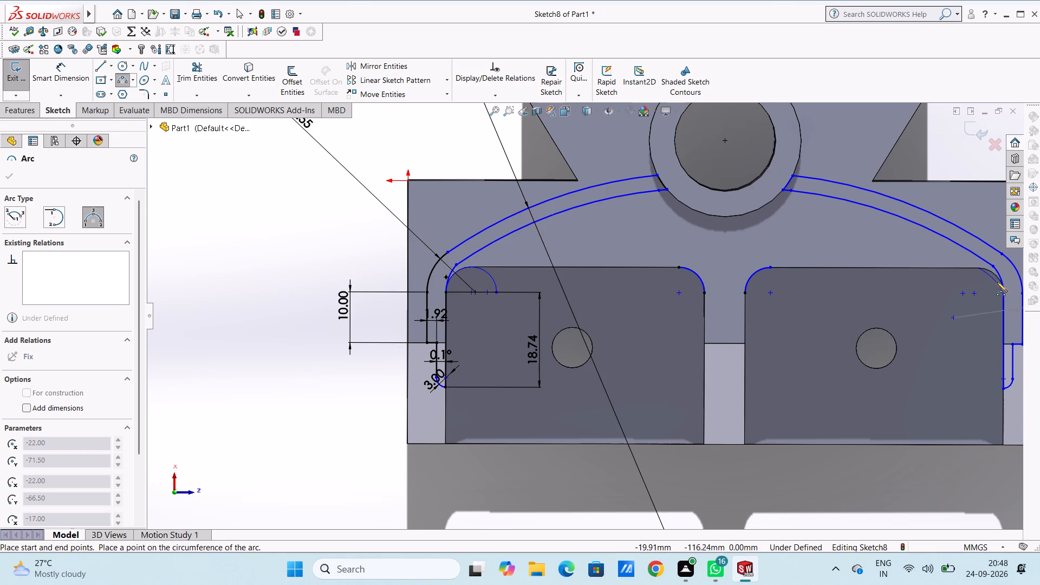
left_click(996, 276)
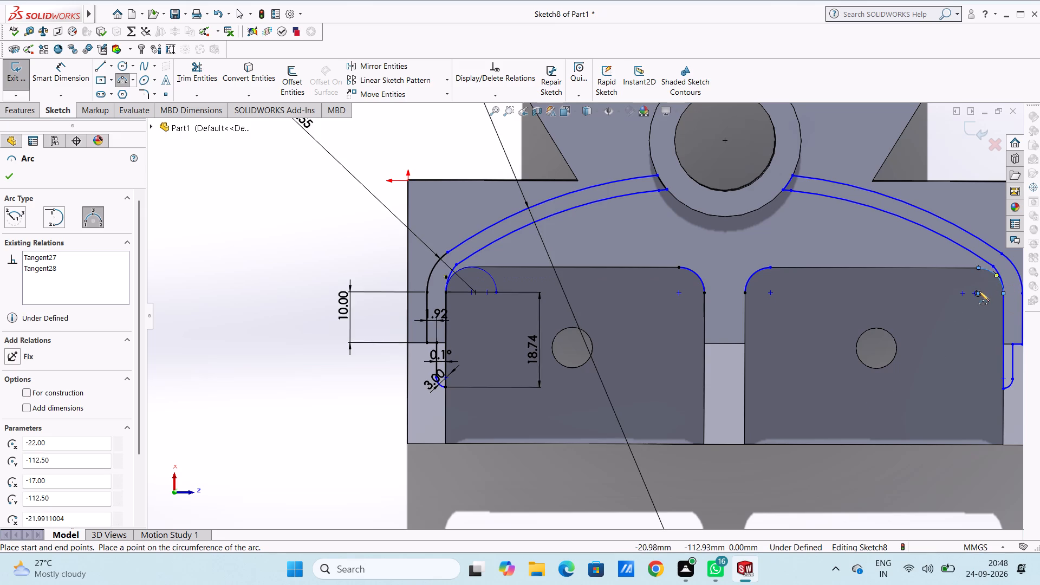
key("Escape")
key("Escape")
key("Escape")
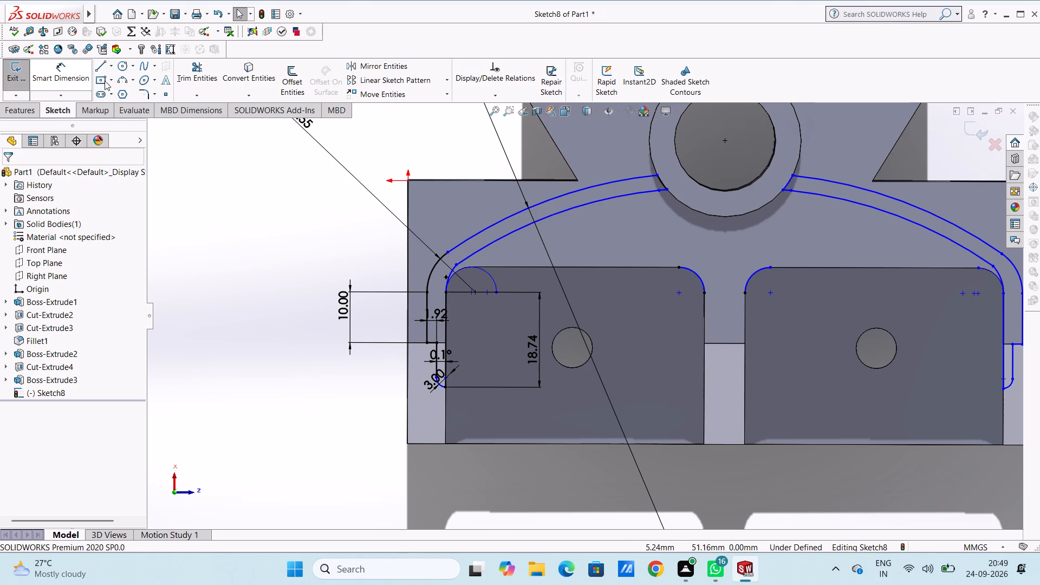
Sketch a straight line about 110 mm long across both pockets, joining the lower ends of the original and mirrored 3 mm end arcs.
left_click(100, 68)
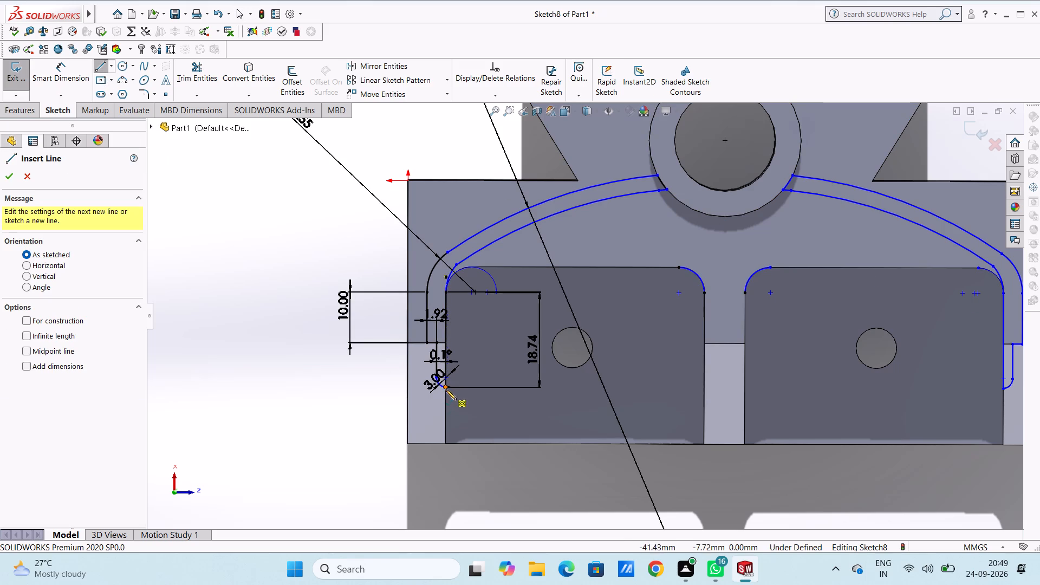
left_click(444, 387)
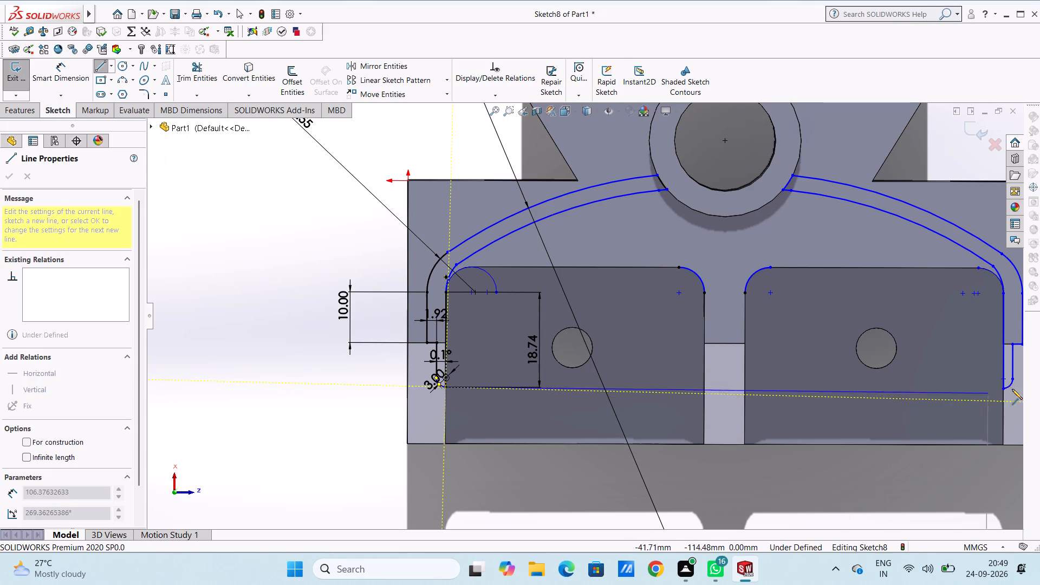
left_click(1002, 388)
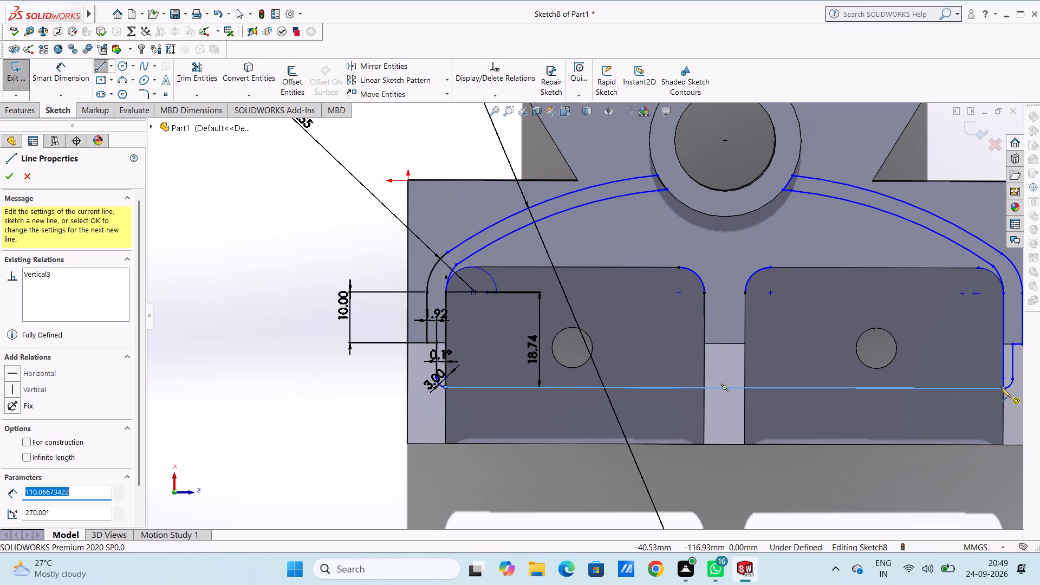
key("Escape")
key("Escape")
key("Escape")
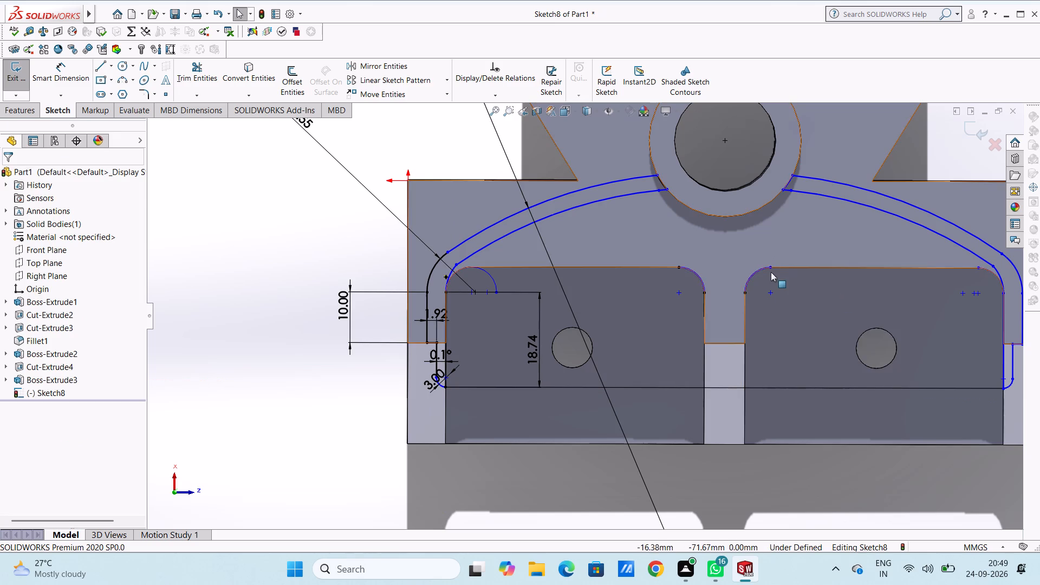
Remove the 5 mm arcs at the dimensioned-side pocket's outer upper corner and at both pockets' inner upper corners beside the central web.
left_click(489, 271)
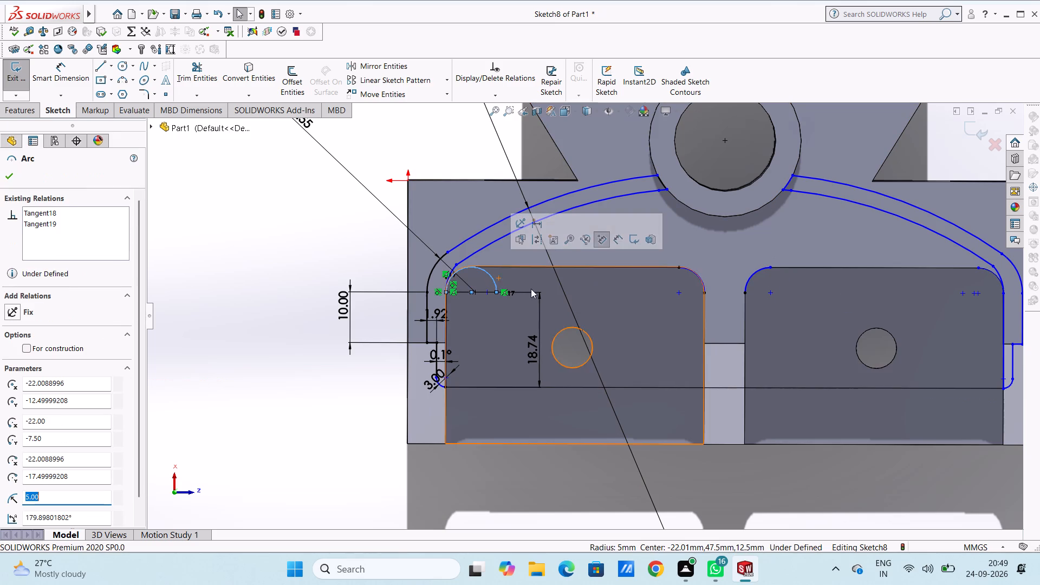
key("Delete")
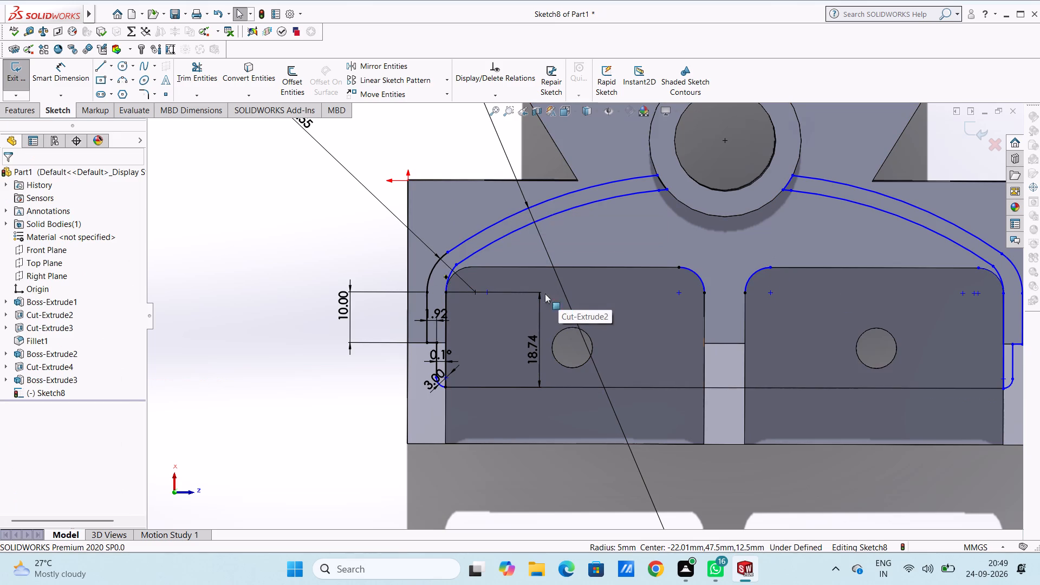
left_click(208, 73)
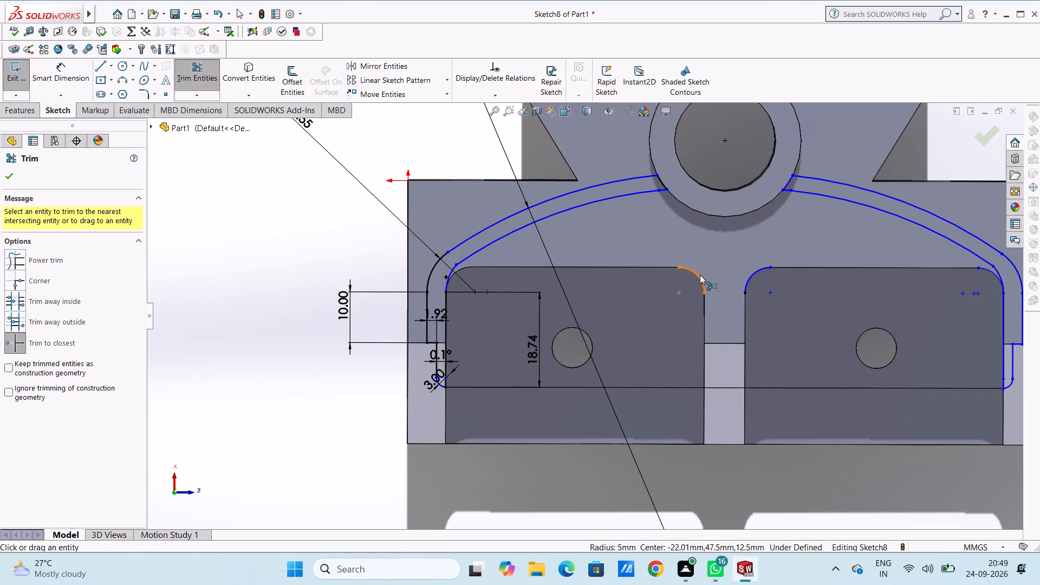
left_click(700, 275)
left_click(751, 278)
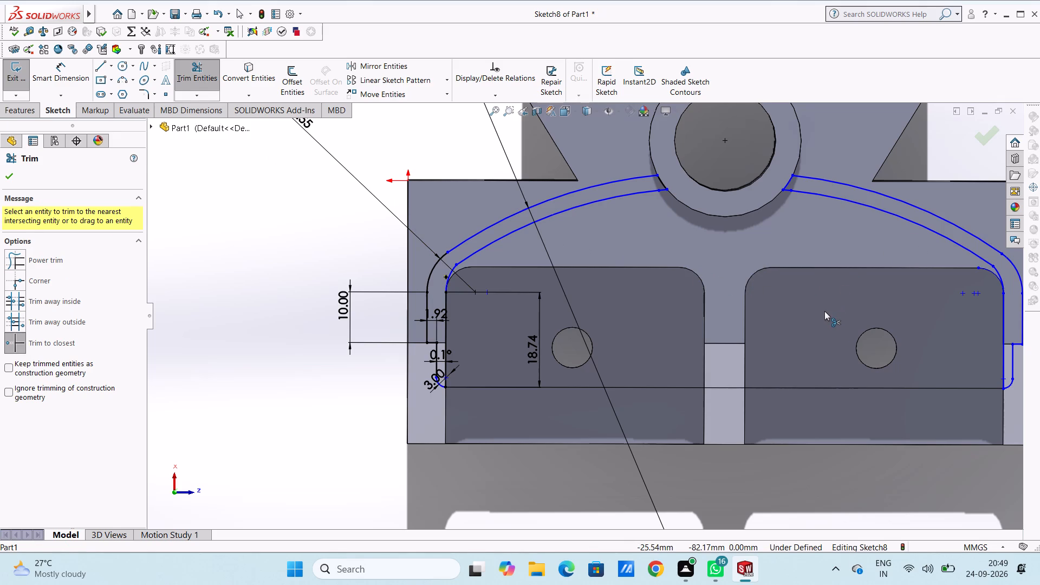
key("Escape")
scroll(824, 311, "down", 1)
key("Escape")
Start an Extruded Cut from the rib sketch, selecting the enclosed area, the pocket area and both curved rib bands as contours.
scroll(823, 311, "up", 2)
middle_click_drag(821, 310, 771, 288)
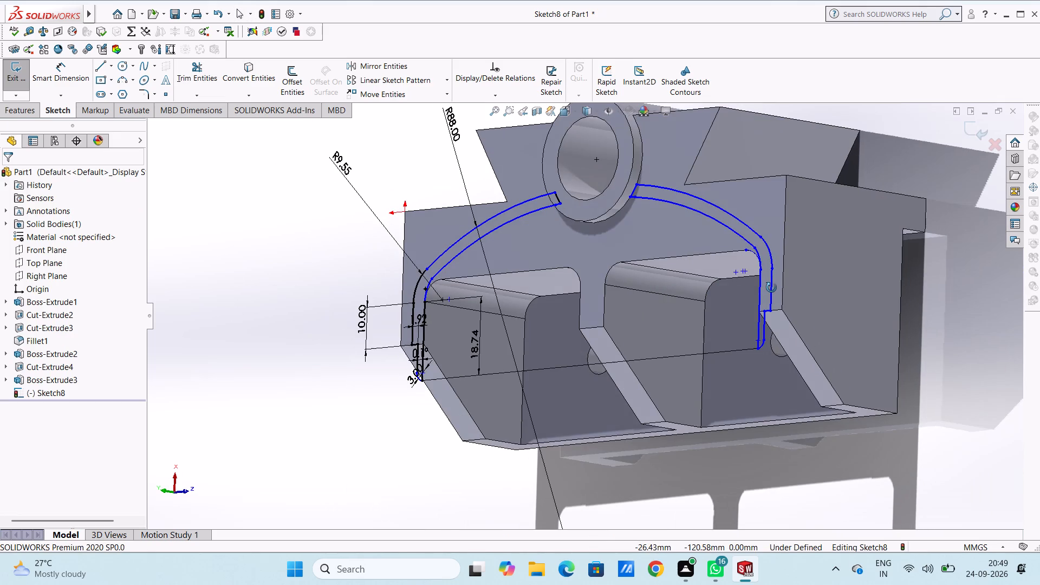
middle_click_drag(771, 288, 771, 287)
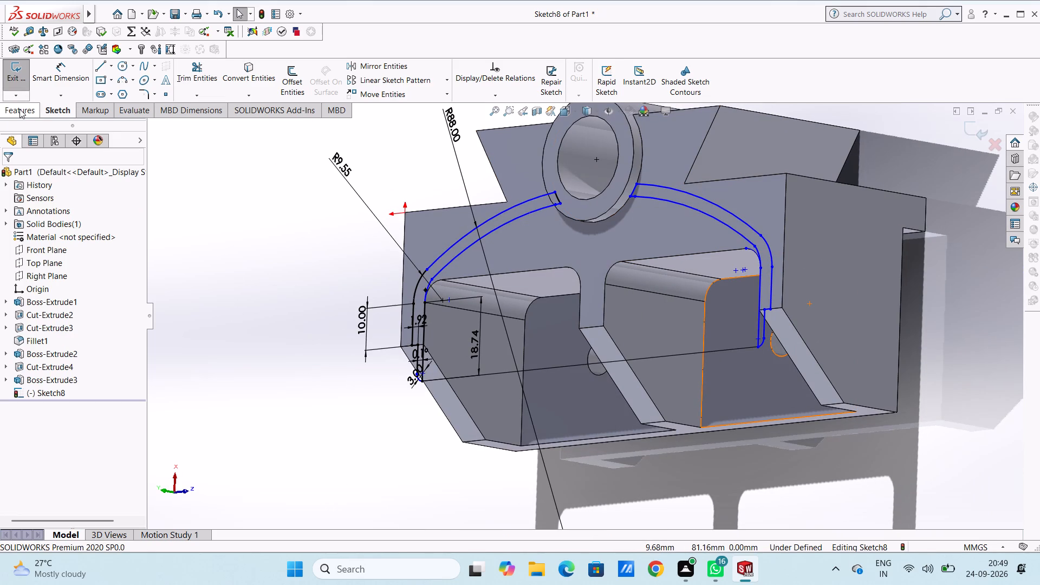
left_click(19, 109)
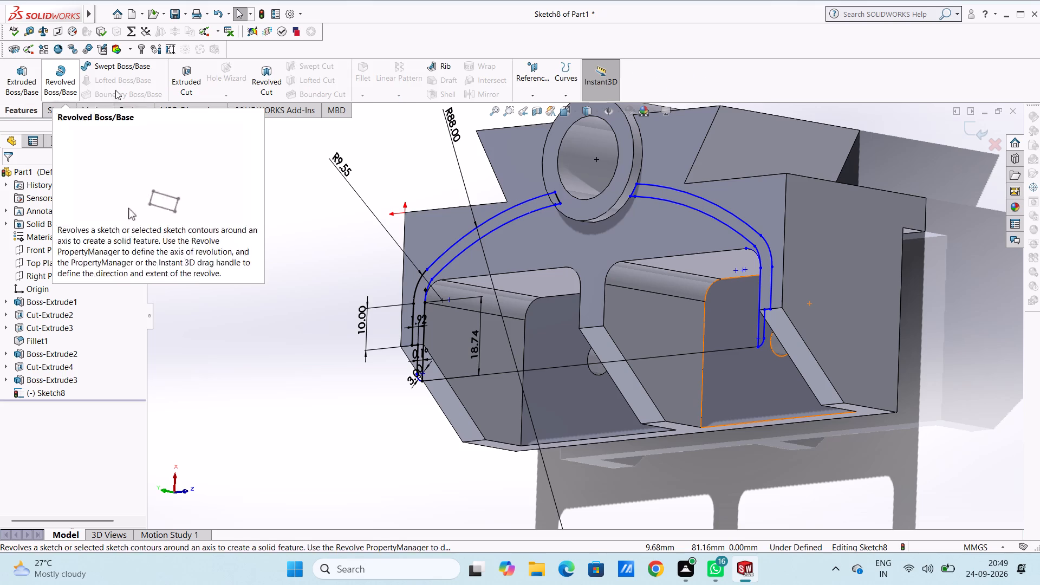
left_click(184, 79)
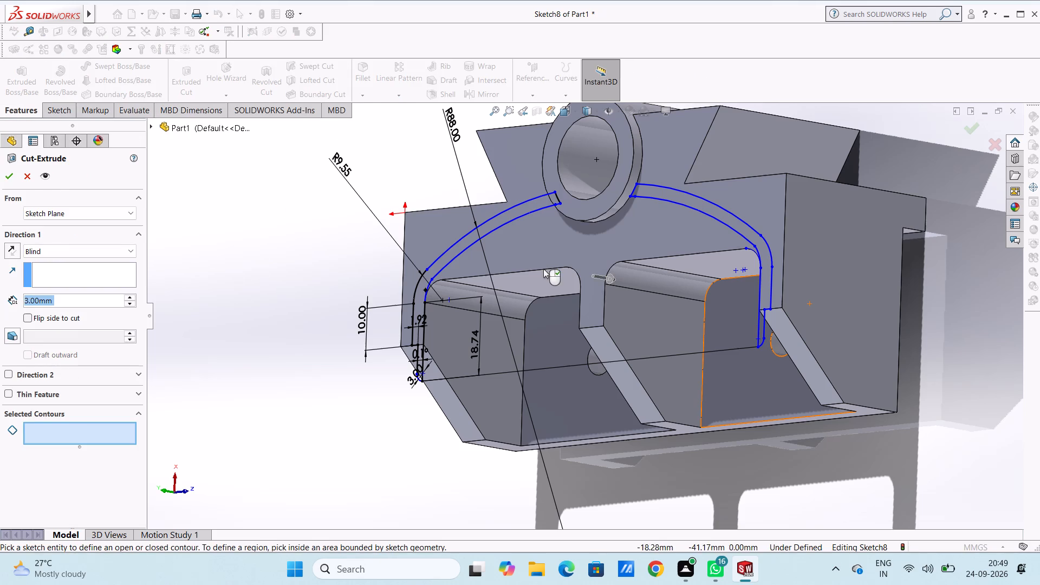
left_click(554, 249)
left_click(528, 304)
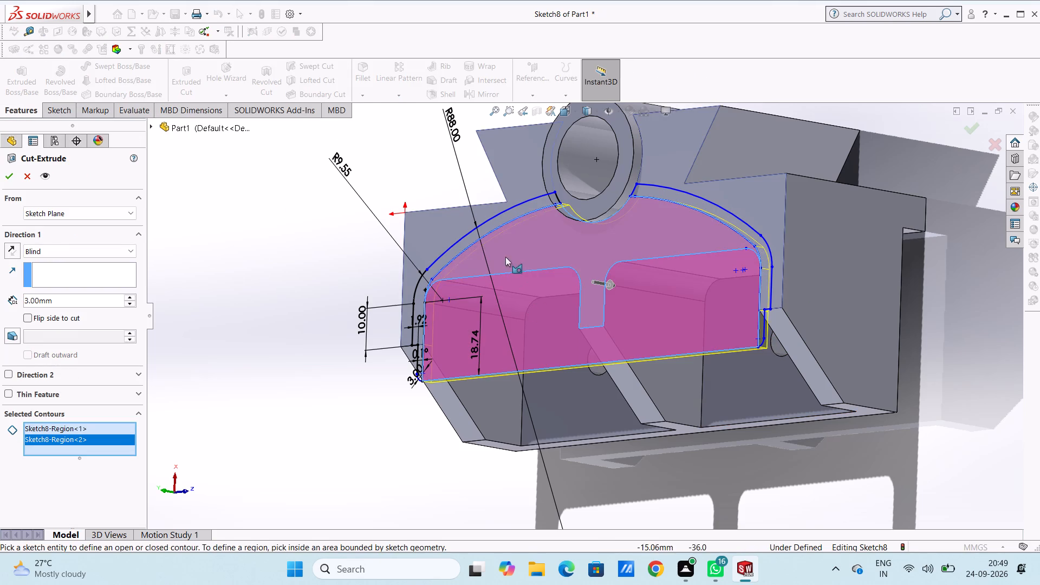
left_click(465, 240)
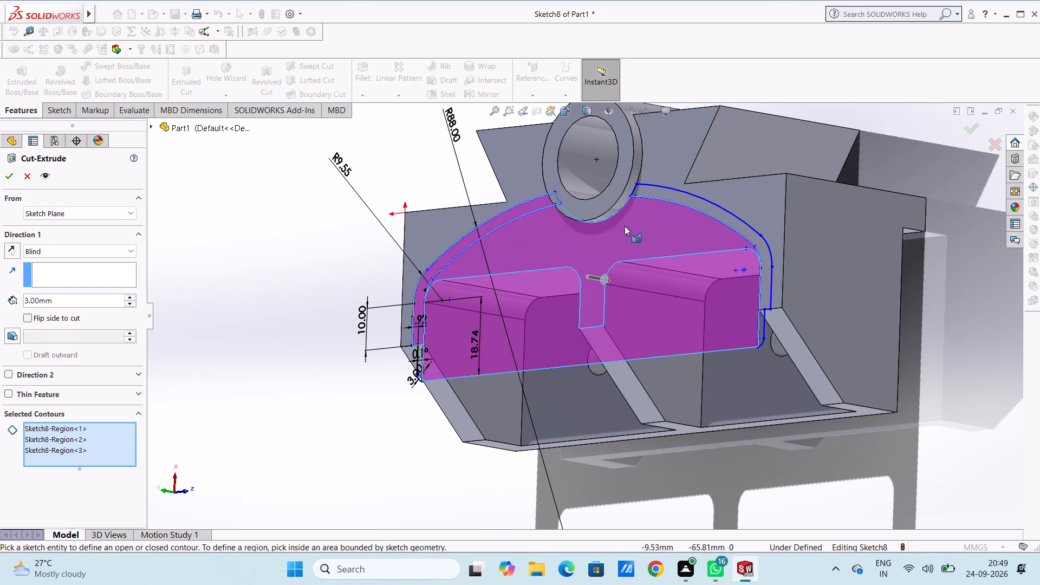
left_click(682, 198)
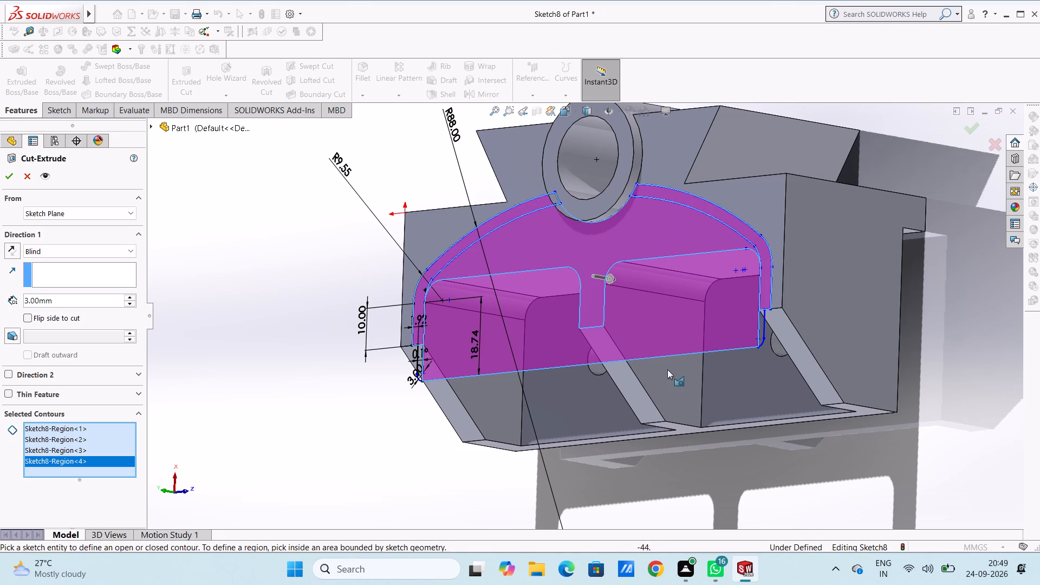
Add the small regions at the lower ends of the mirrored and dimensioned ribs to the cut's selected contours.
middle_click_drag(664, 367, 686, 287)
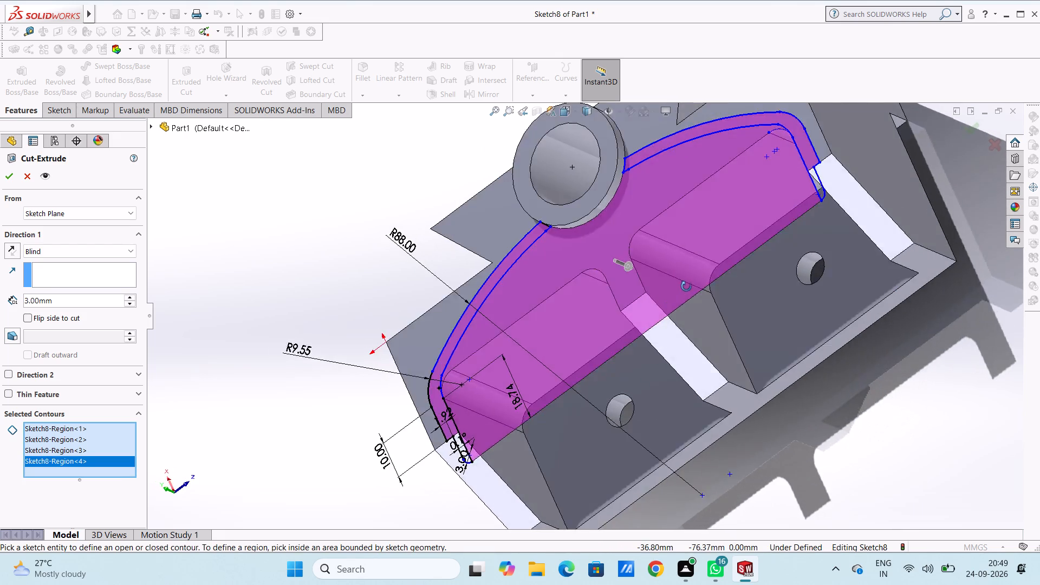
middle_click_drag(686, 287, 733, 298)
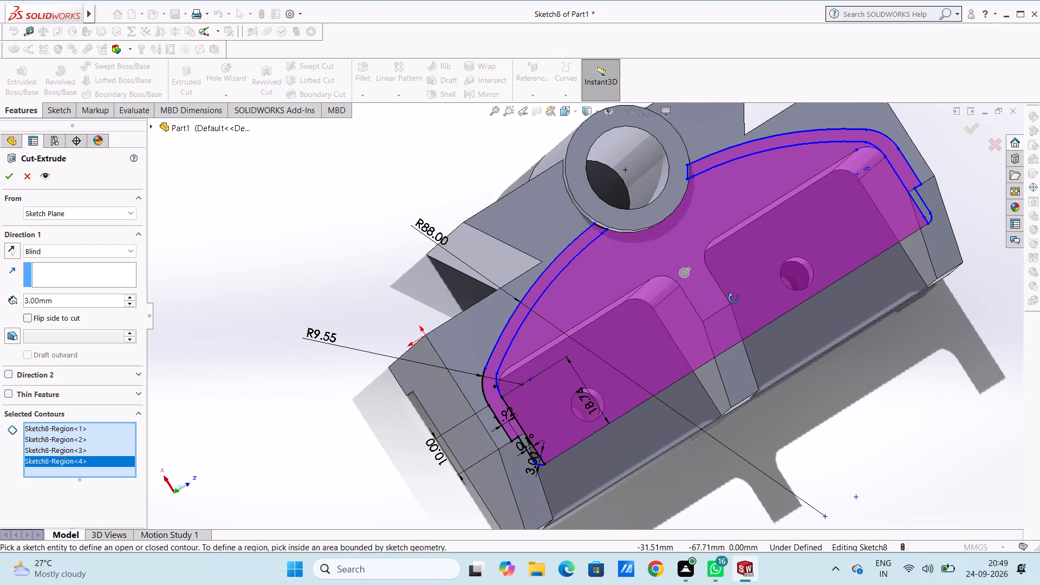
middle_click_drag(733, 298, 734, 314)
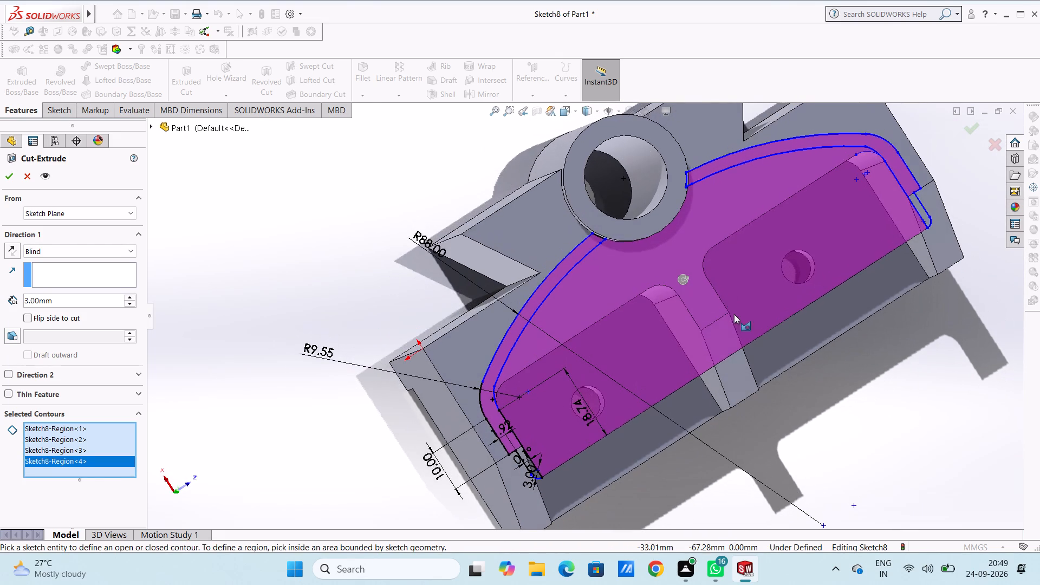
scroll(921, 208, "down", 2)
left_click(881, 221)
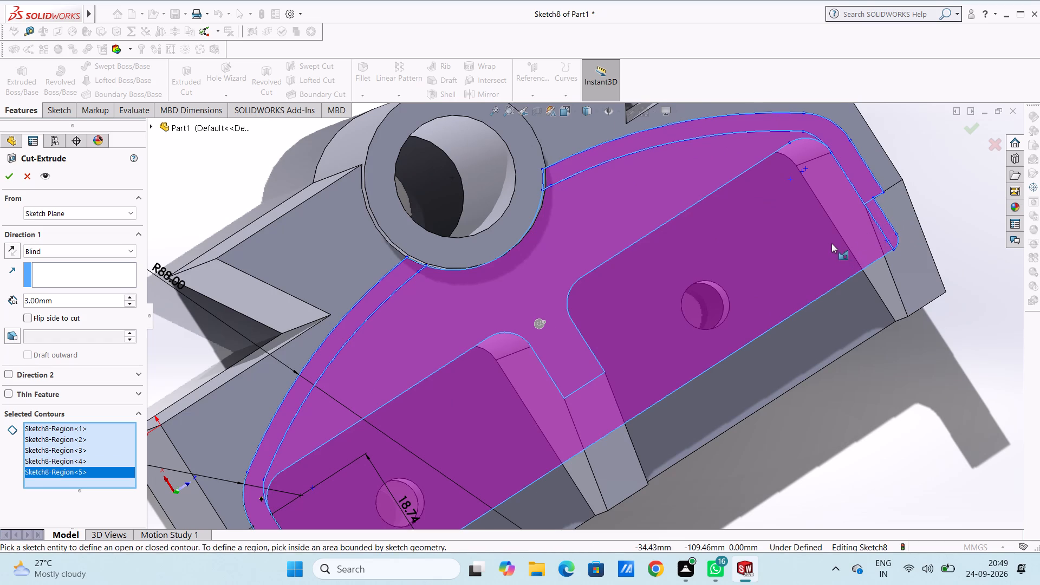
scroll(831, 243, "up", 5)
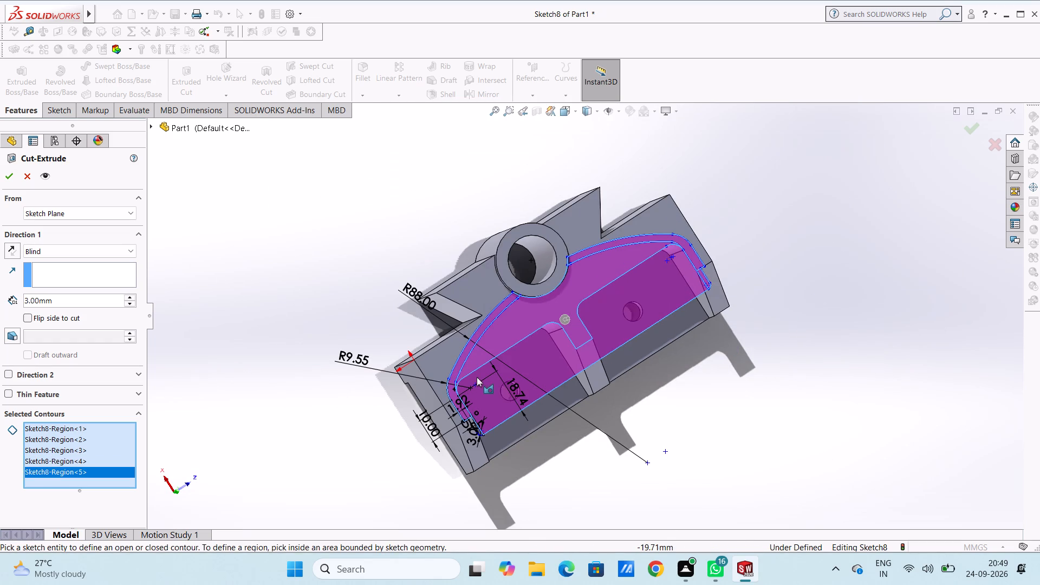
scroll(477, 378, "down", 8)
scroll(477, 378, "up", 4)
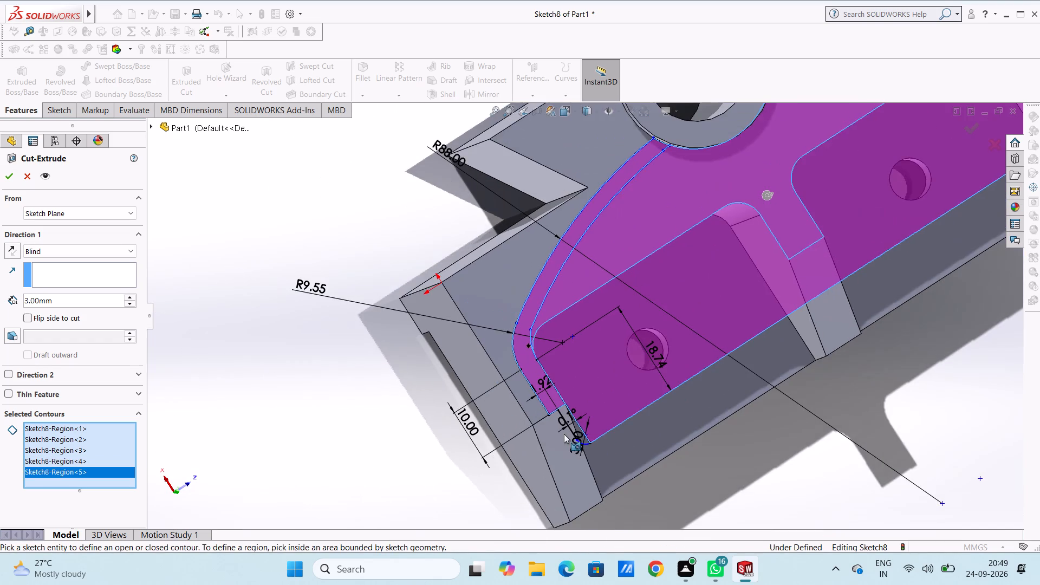
scroll(577, 417, "down", 5)
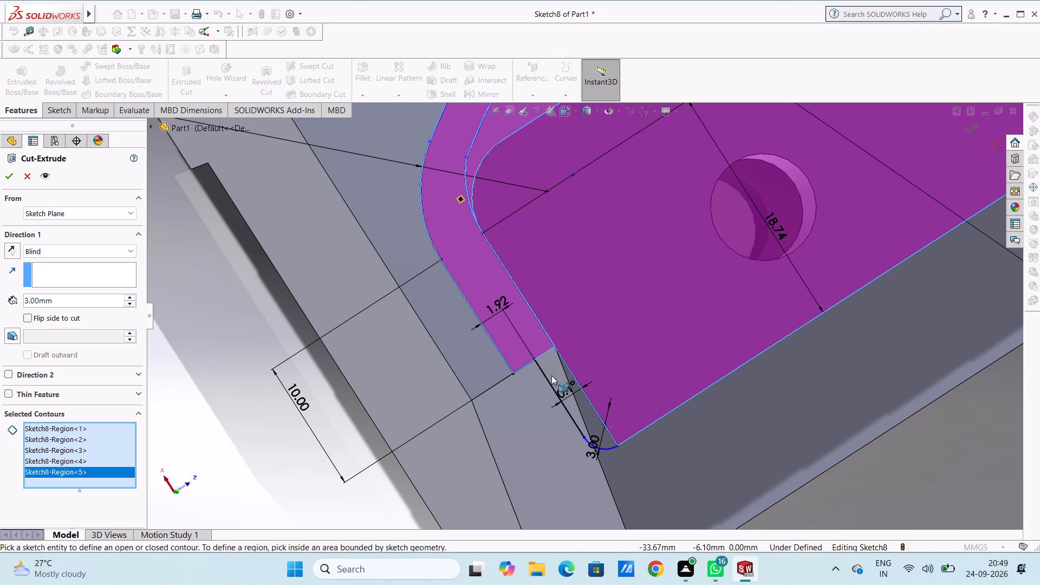
left_click(551, 375)
Cut the selected regions with a blind depth of 8 mm.
scroll(741, 390, "up", 4)
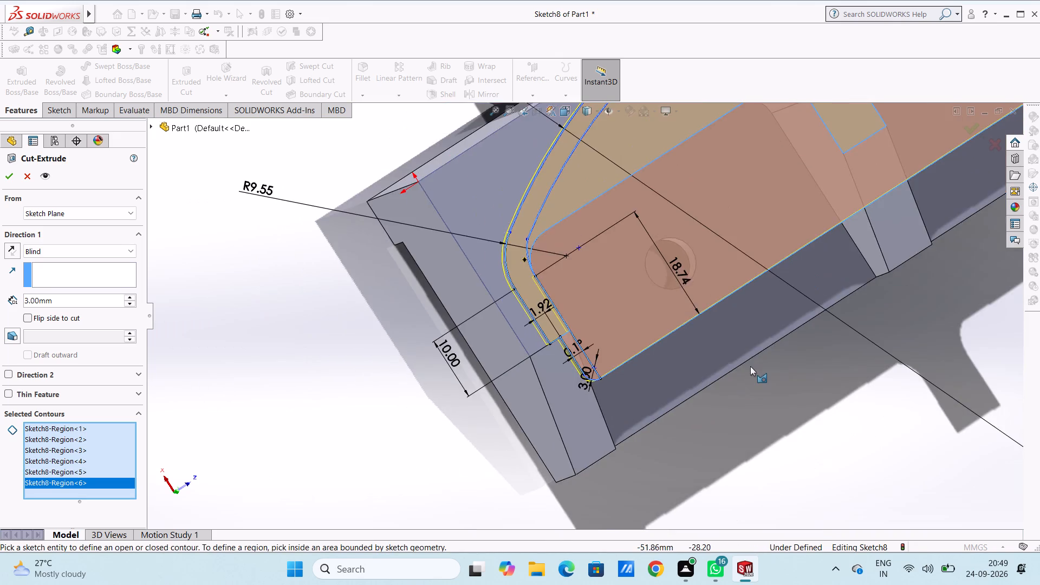
scroll(750, 366, "up", 4)
middle_click_drag(775, 392, 758, 359)
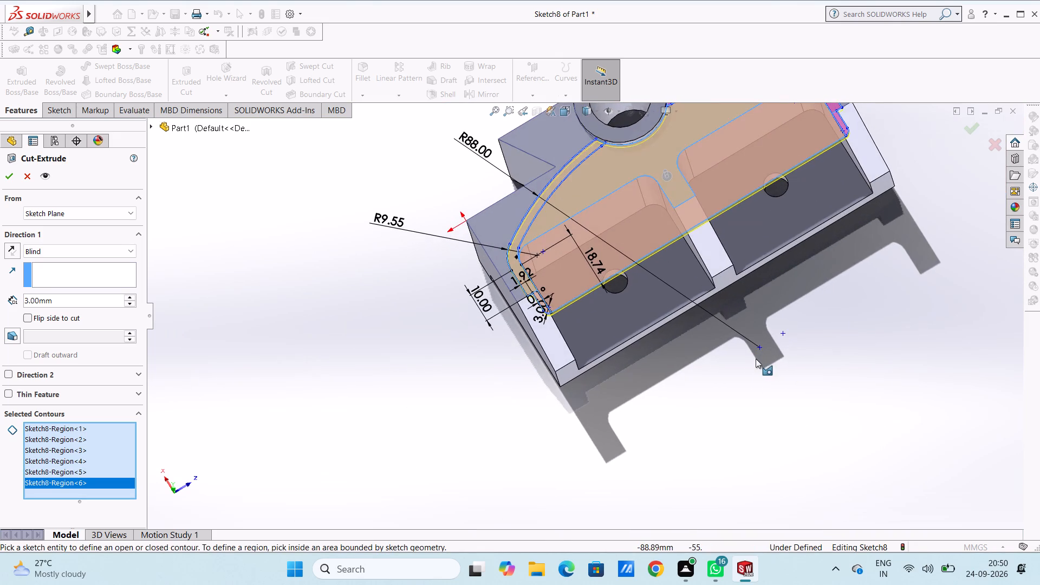
scroll(754, 358, "up", 3)
middle_click_drag(752, 359, 705, 319)
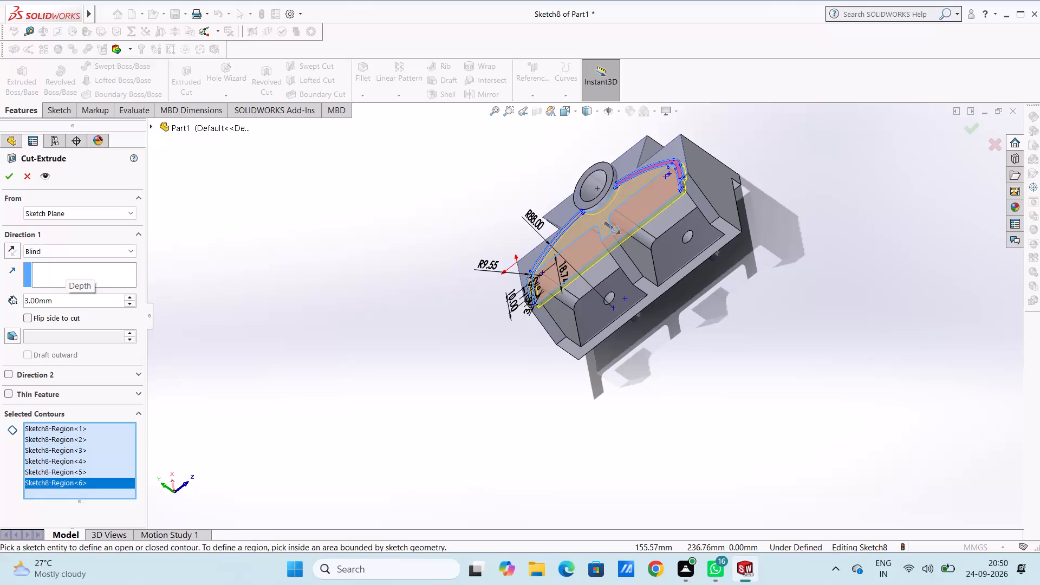
double_click(57, 301)
key("8")
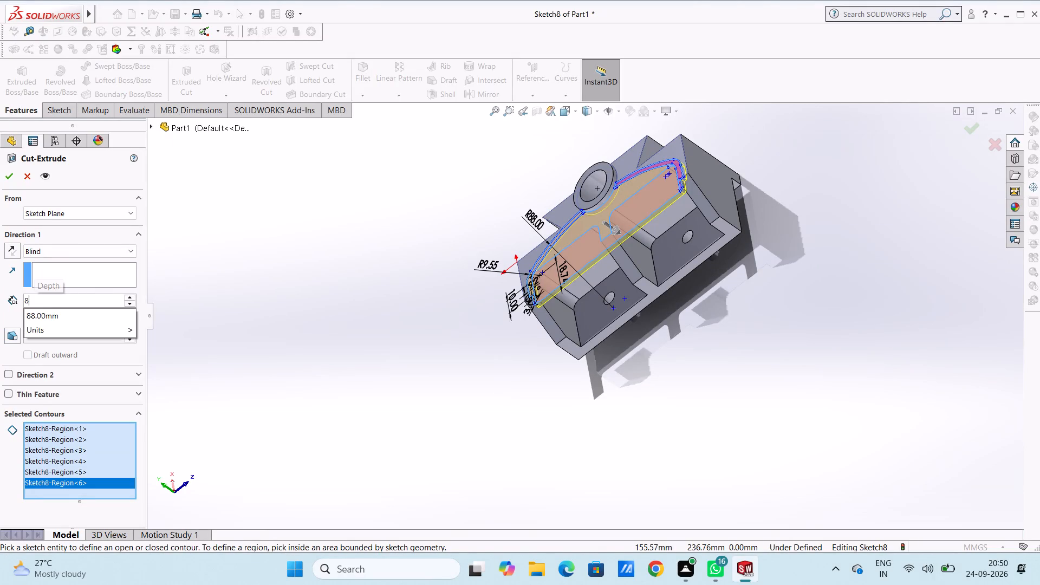
key("Return")
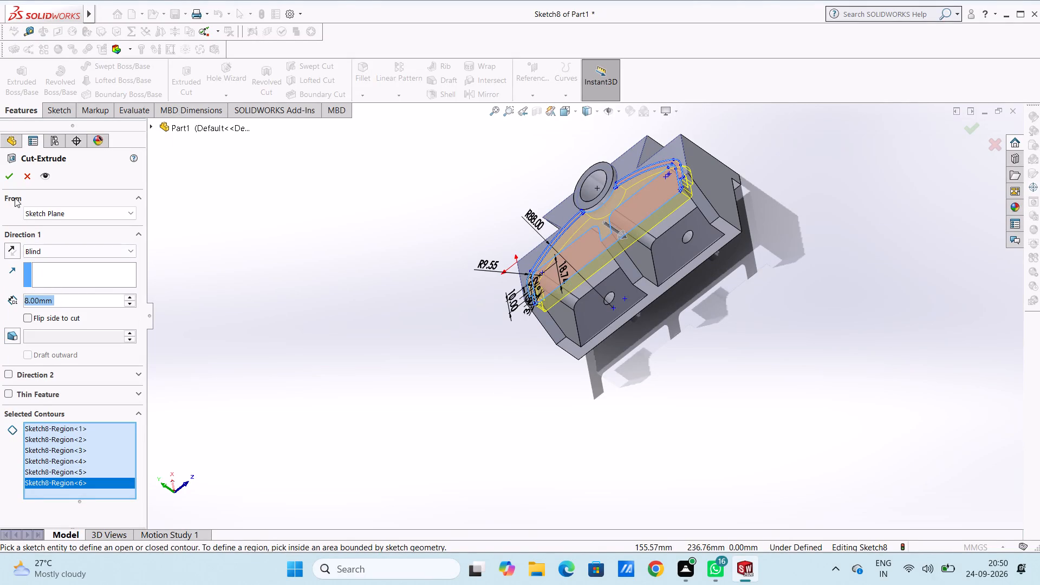
left_click(11, 177)
left_click(326, 351)
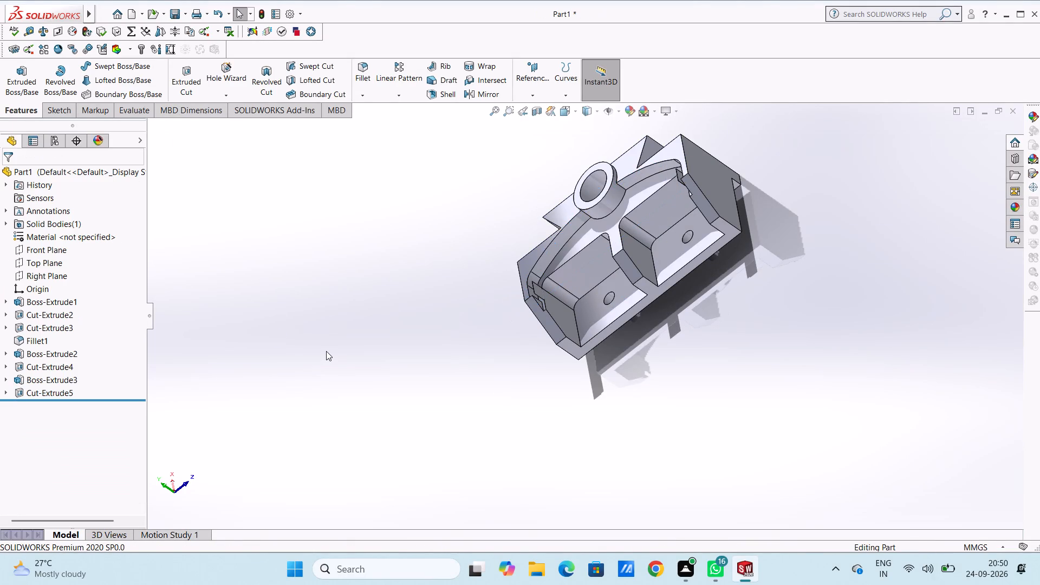
Examine the new rib-shaped cut around the boss and pockets from several angles, including closely at the dimensioned-side pocket's outer wall.
middle_click_drag(332, 352, 401, 391)
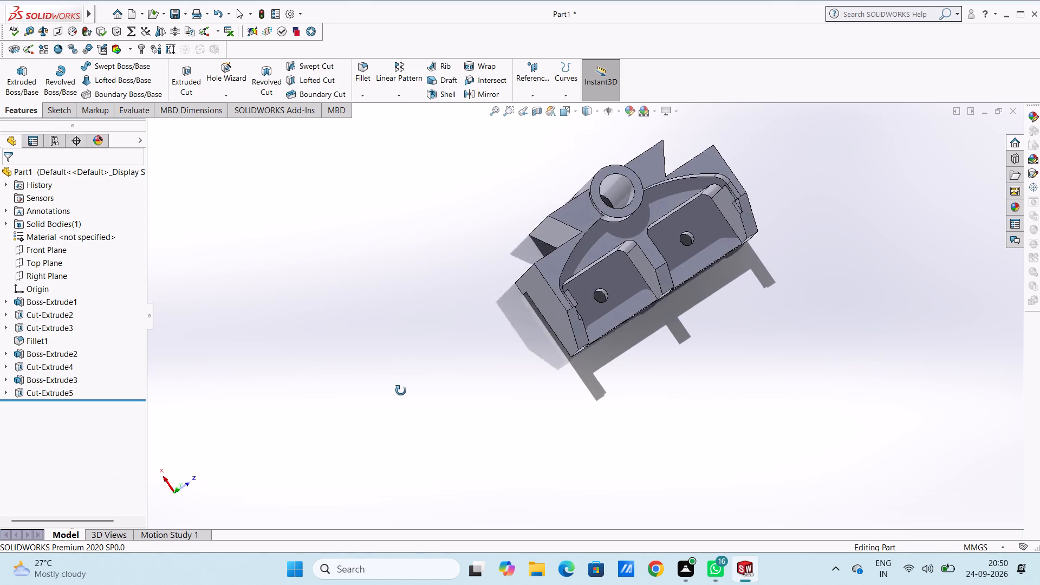
middle_click_drag(401, 391, 357, 379)
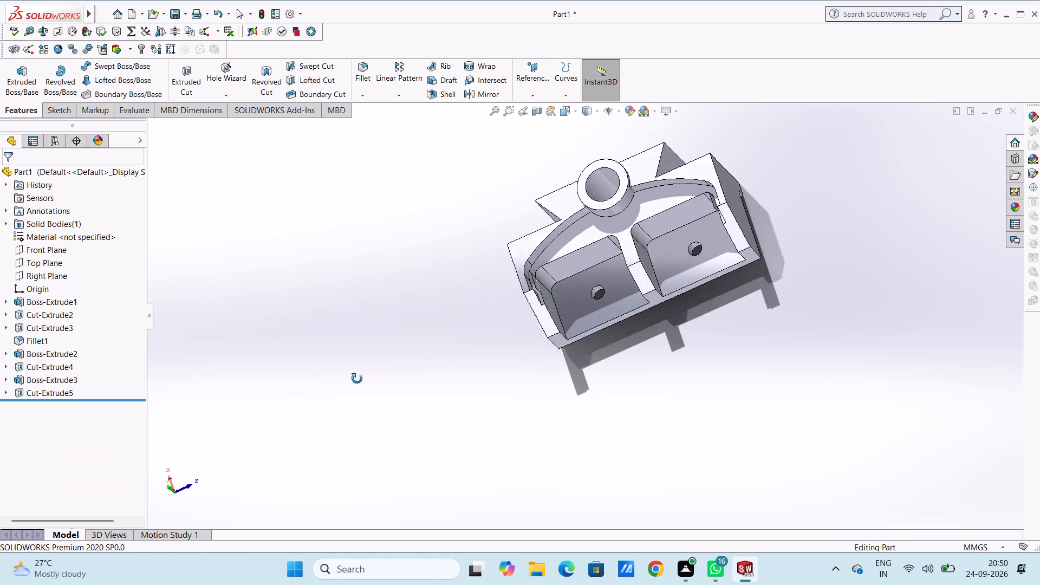
middle_click_drag(357, 379, 382, 398)
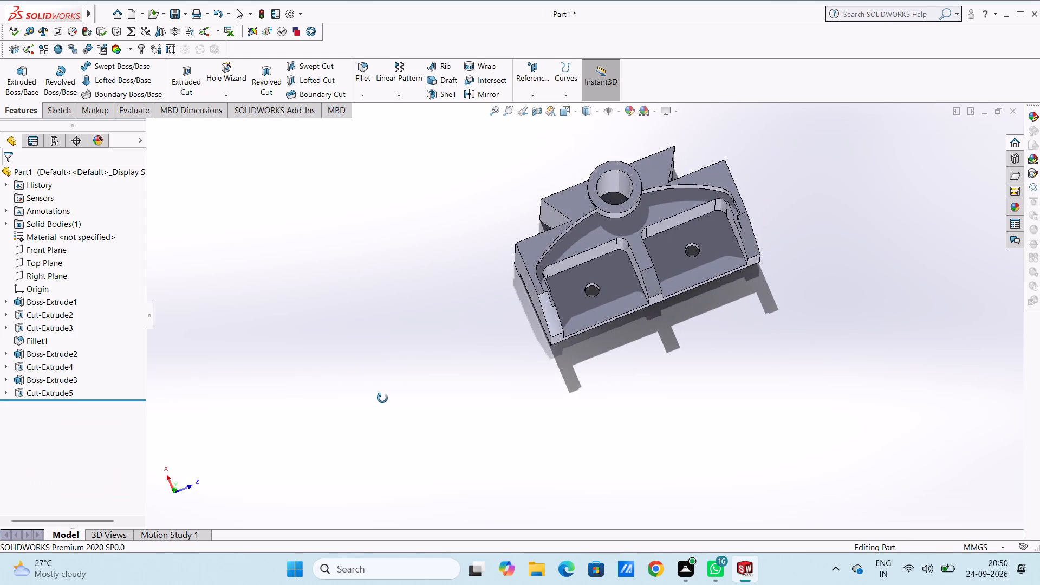
middle_click_drag(382, 398, 389, 393)
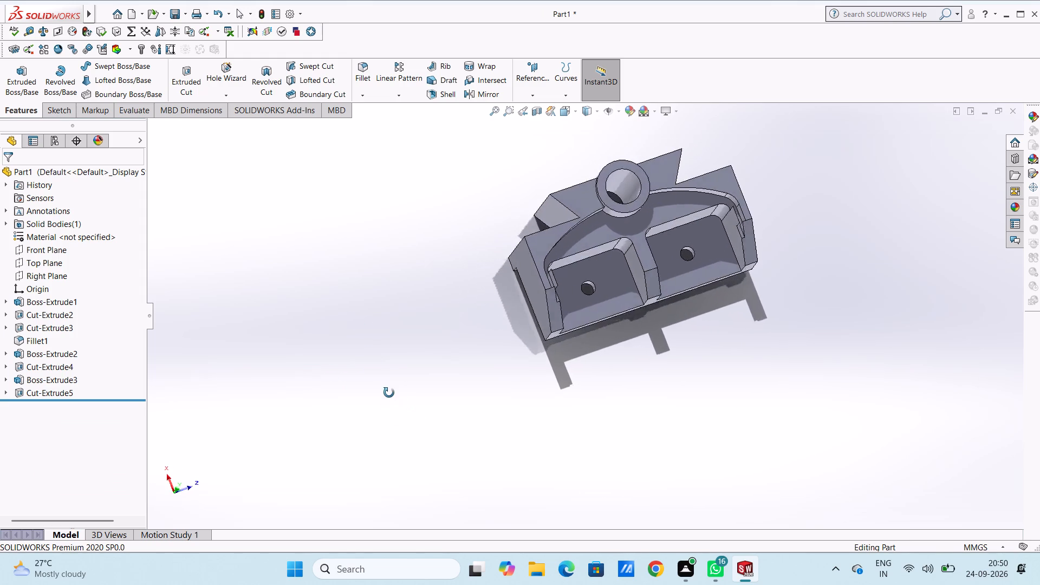
middle_click_drag(389, 393, 362, 391)
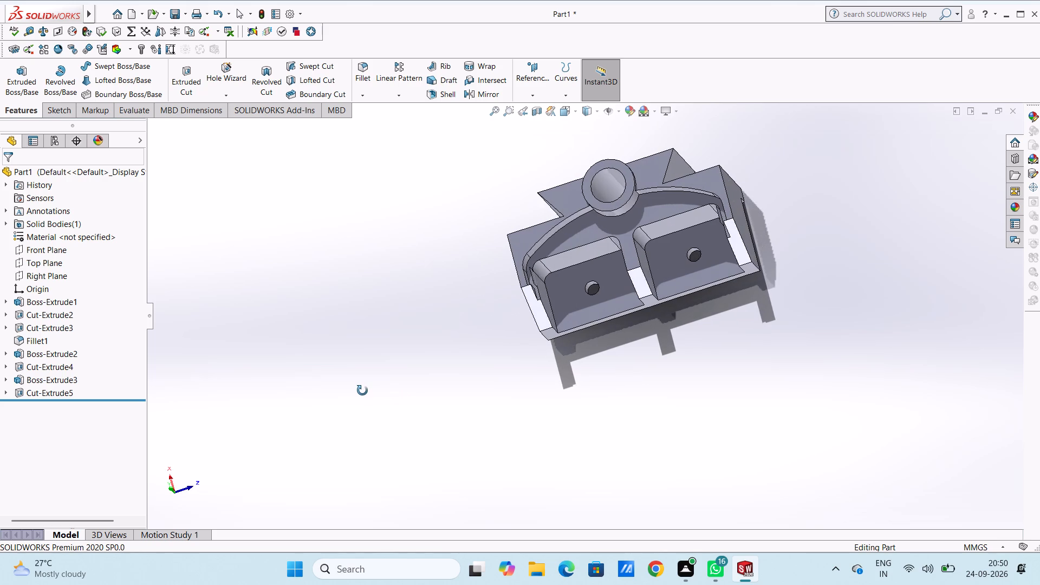
middle_click_drag(362, 391, 315, 401)
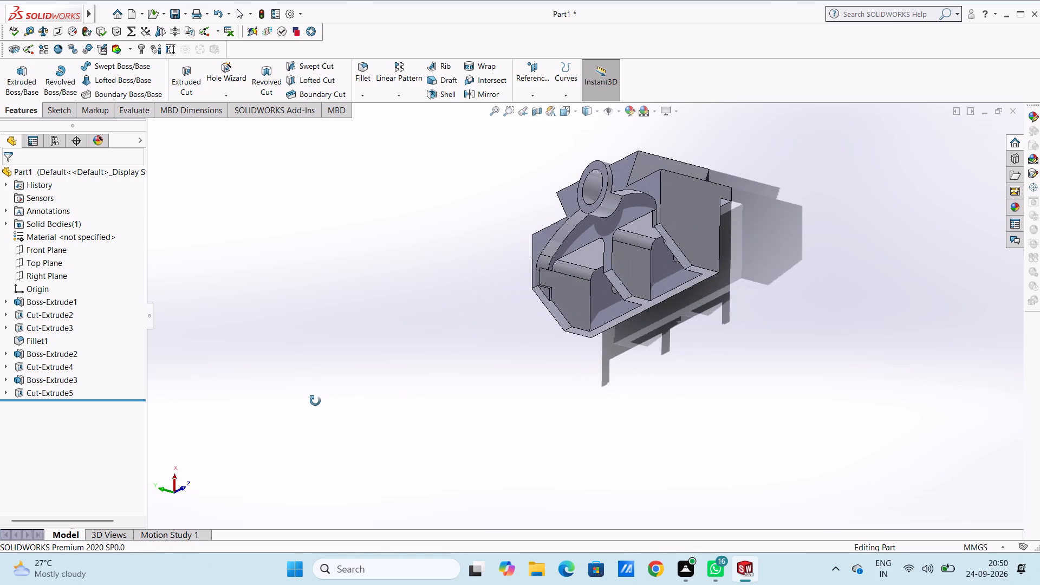
middle_click_drag(315, 401, 315, 401)
middle_click_drag(523, 263, 600, 335)
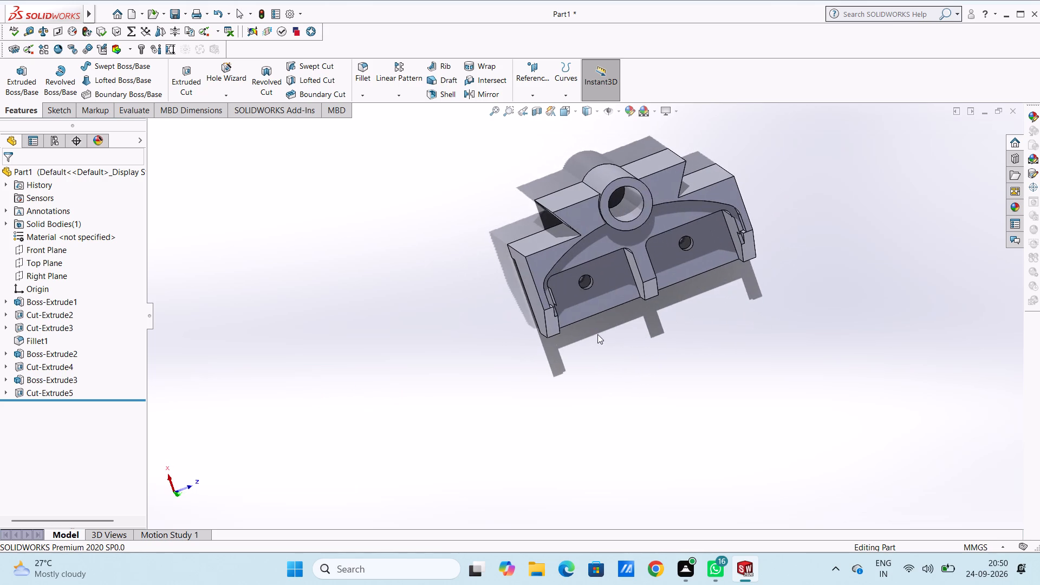
scroll(598, 307, "down", 6)
middle_click_drag(526, 240, 490, 226)
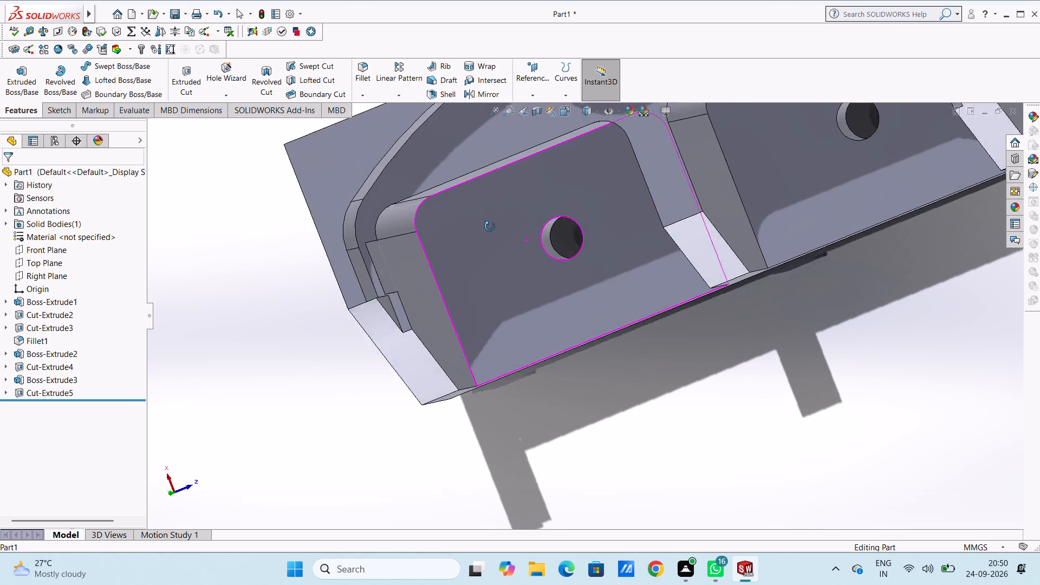
middle_click_drag(490, 226, 509, 226)
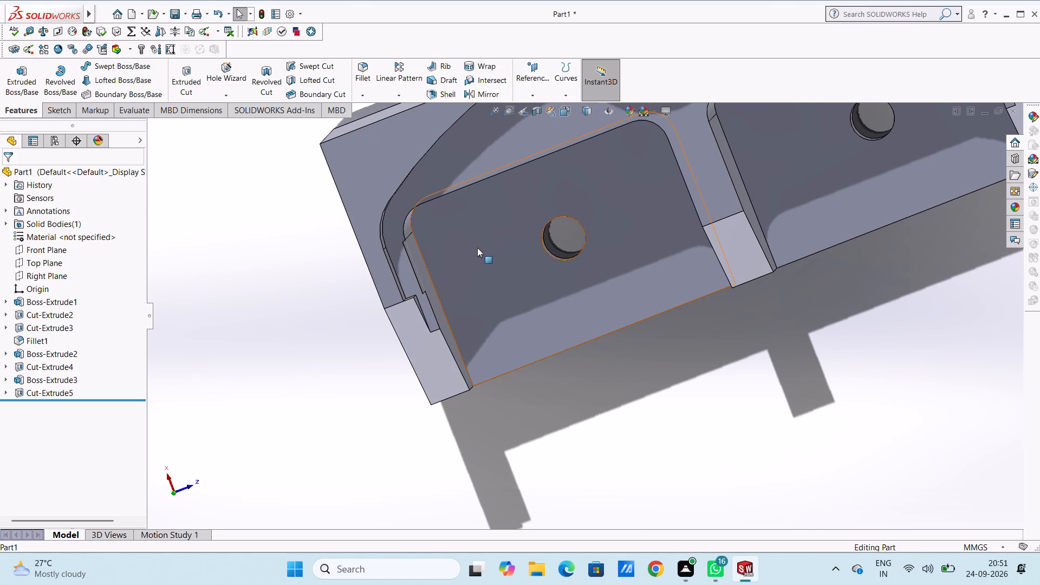
middle_click_drag(473, 231, 422, 223)
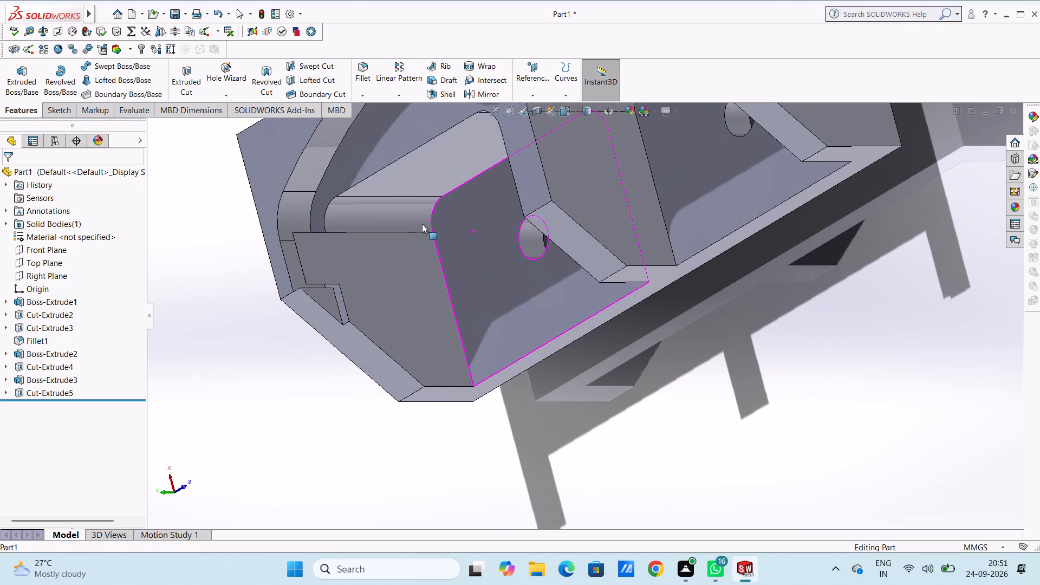
scroll(422, 224, "down", 1)
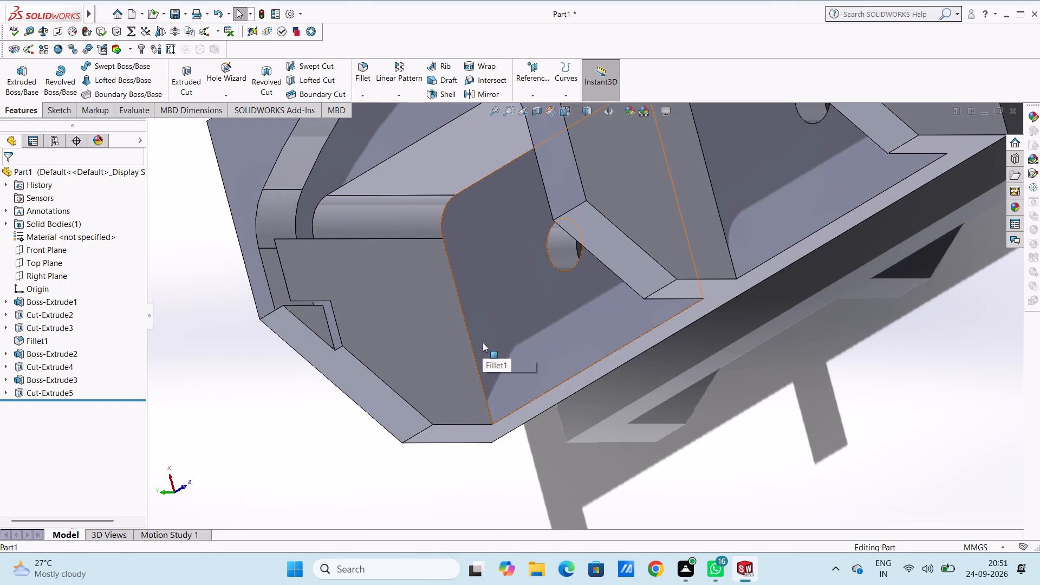
Sketch a corner rectangle on the far pocket's outer wall, spanning from the notch's upper corner to the inner wall edge at the rib cut's floor.
key("ctrl+3")
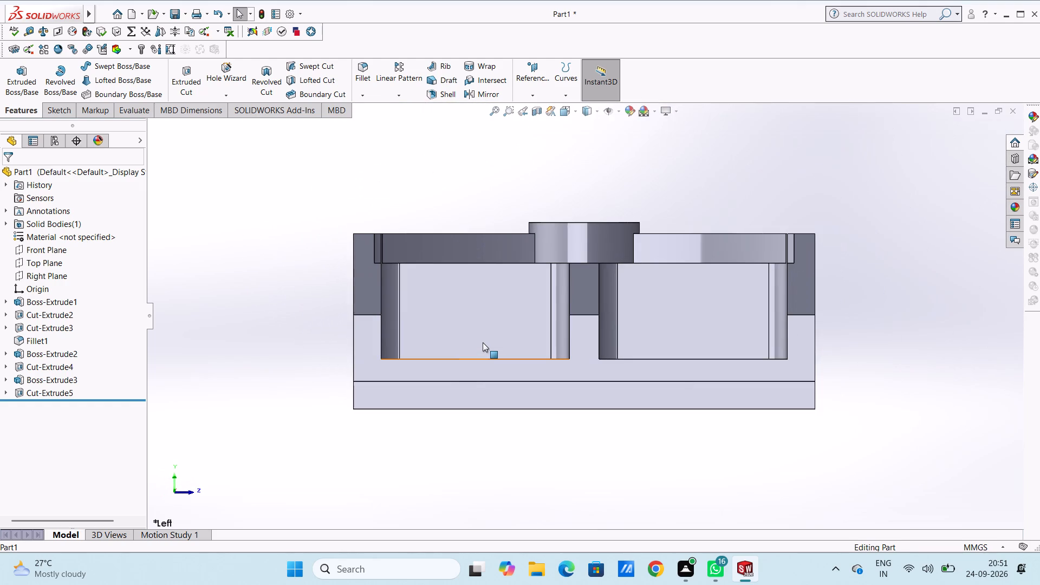
key("ctrl+1")
key("q")
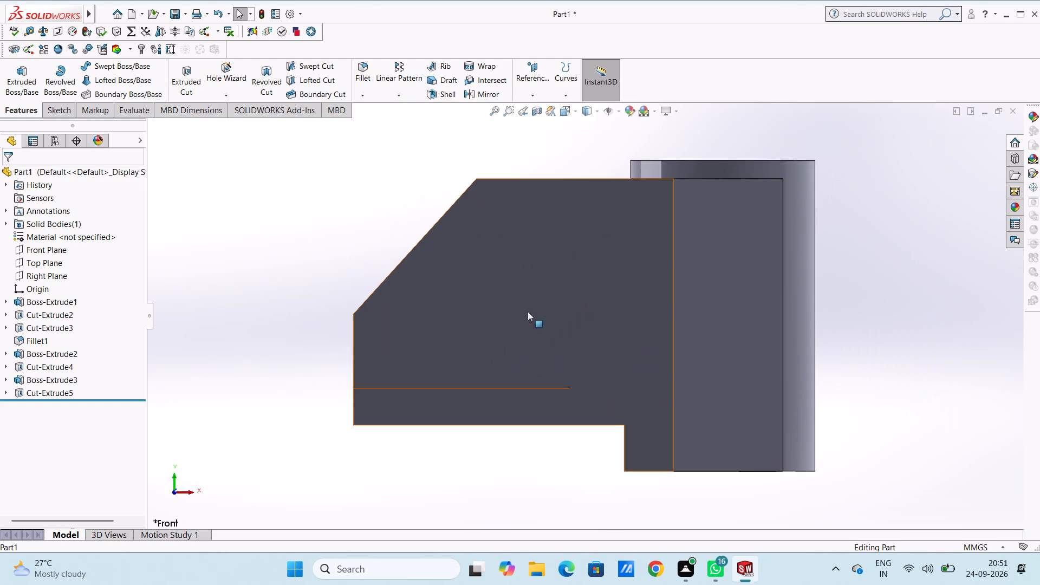
middle_click_drag(557, 126, 563, 168)
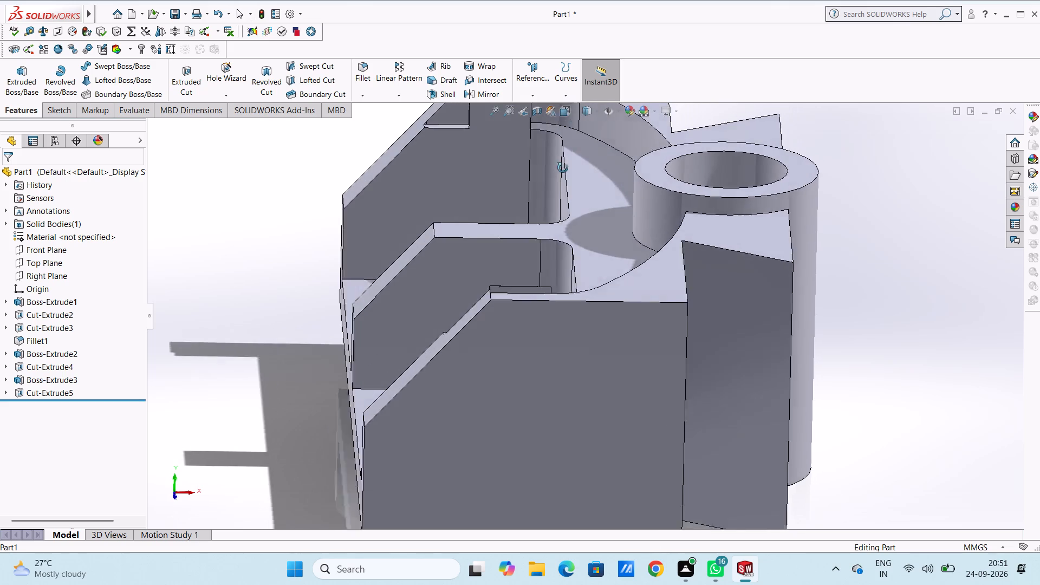
middle_click_drag(563, 168, 564, 143)
scroll(512, 163, "down", 5)
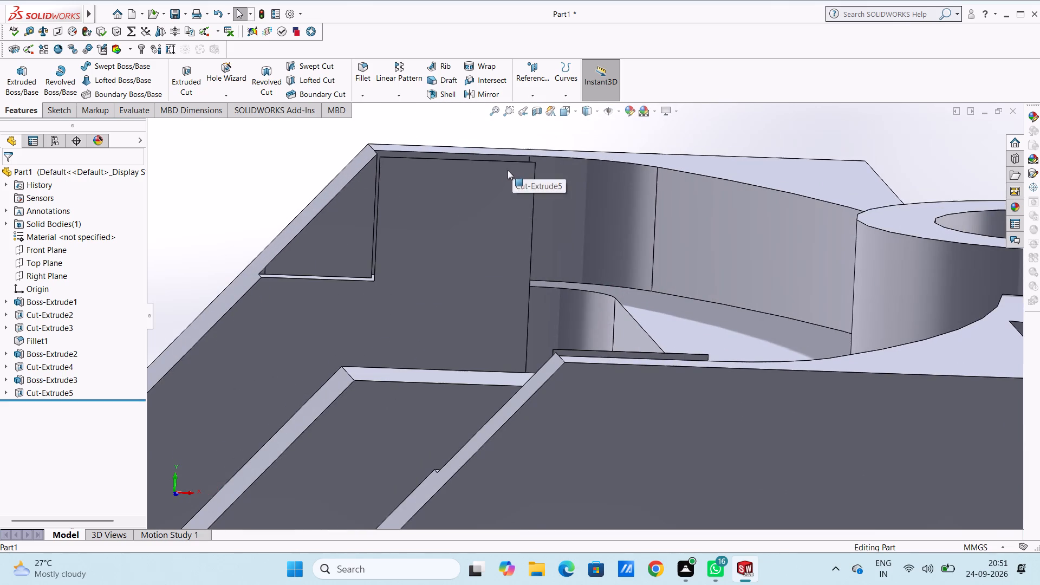
left_click(457, 204)
left_click(504, 174)
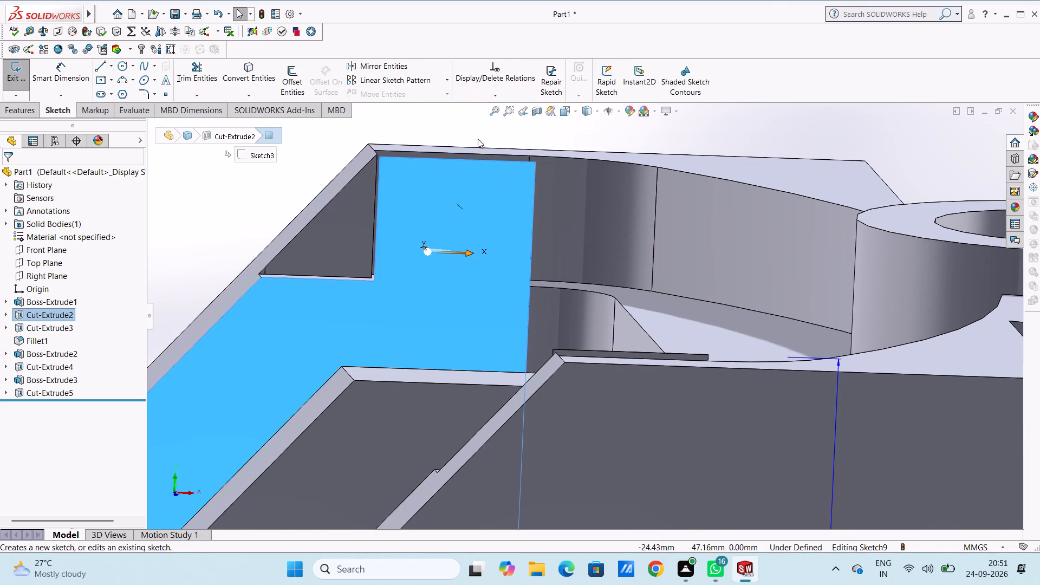
left_click(474, 130)
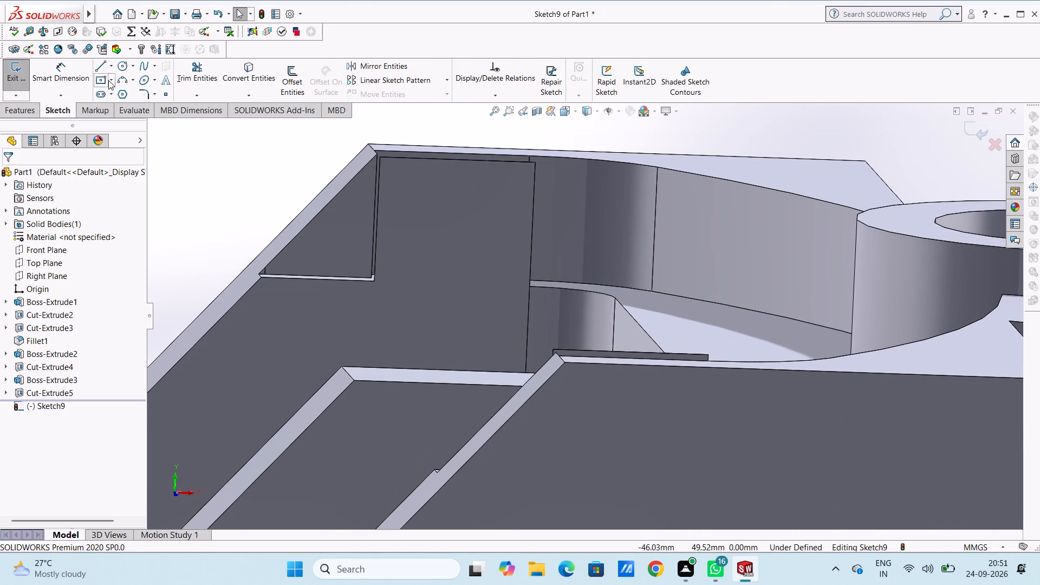
left_click(109, 80)
left_click(103, 88)
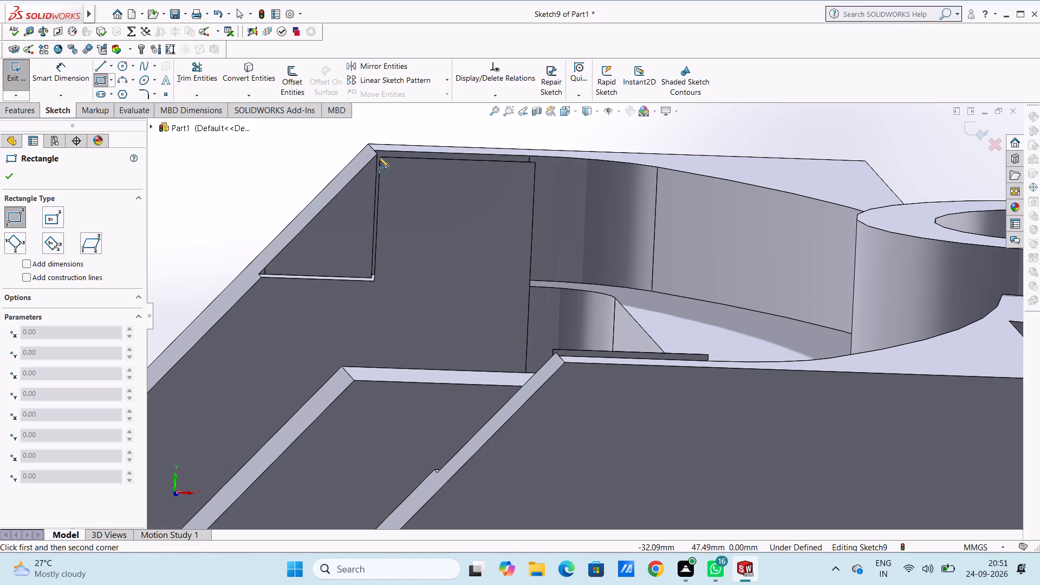
left_click(381, 157)
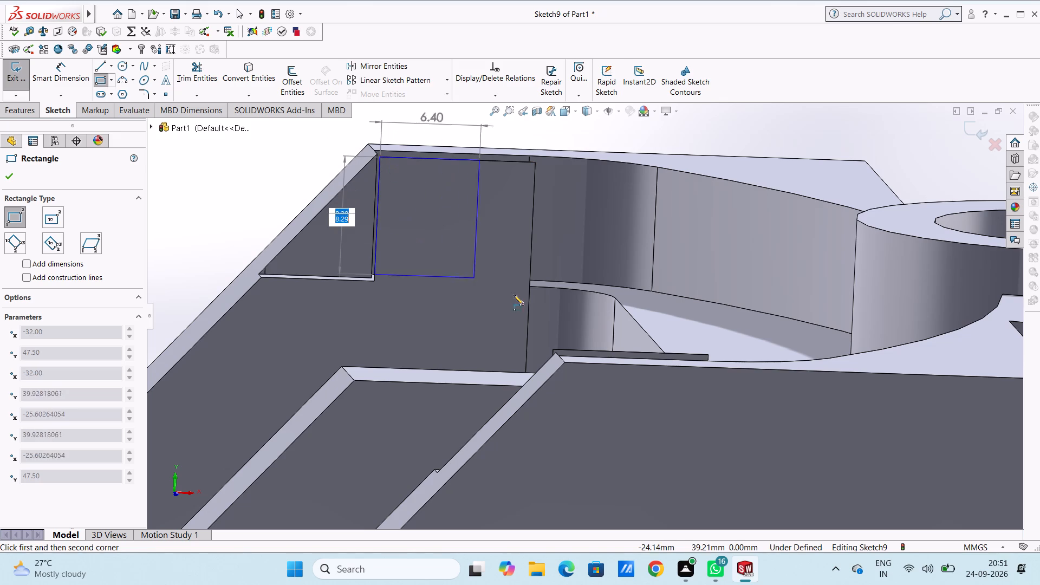
left_click(530, 286)
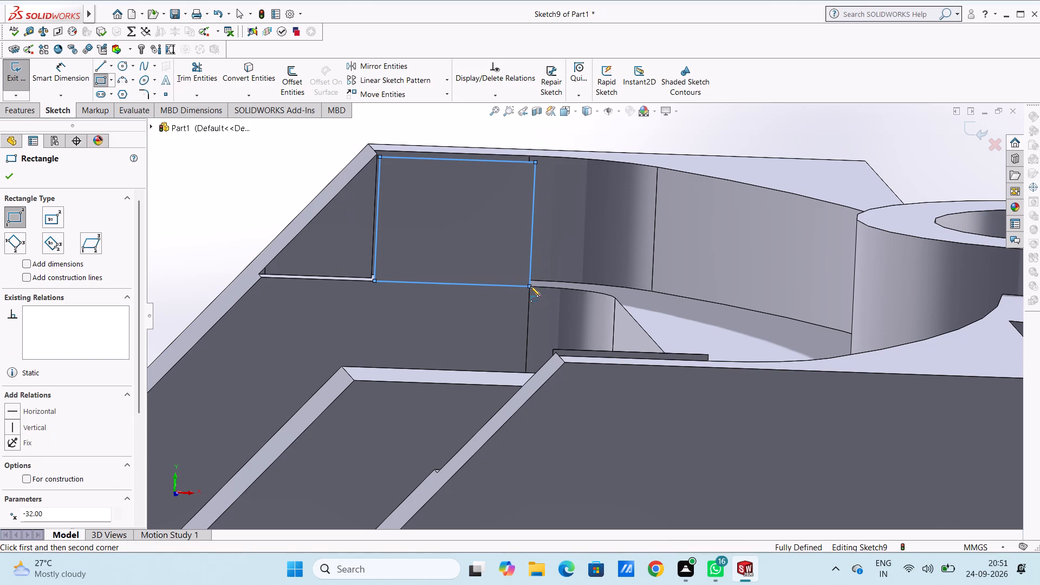
left_click(48, 69)
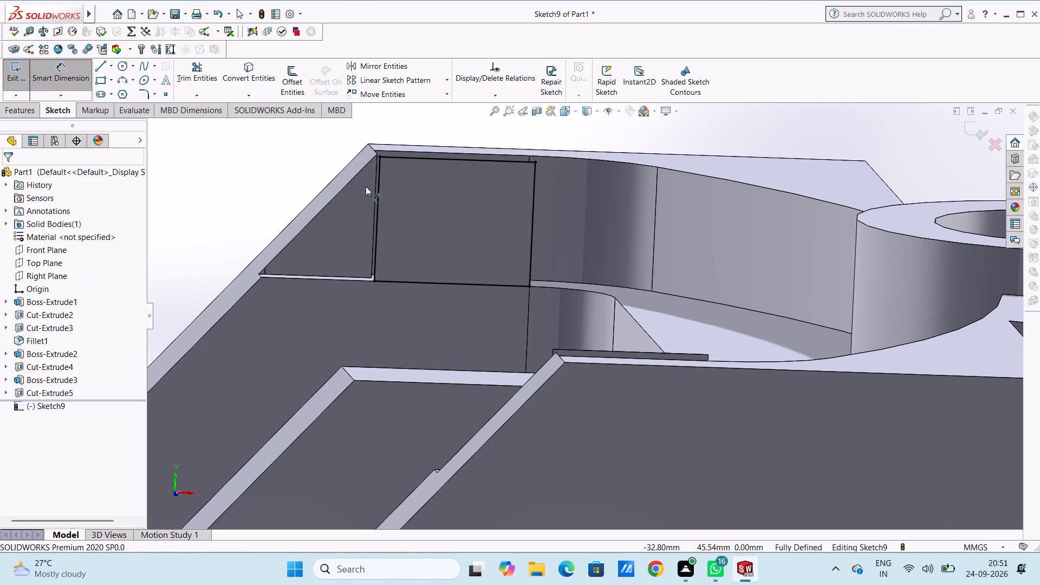
left_click(41, 76)
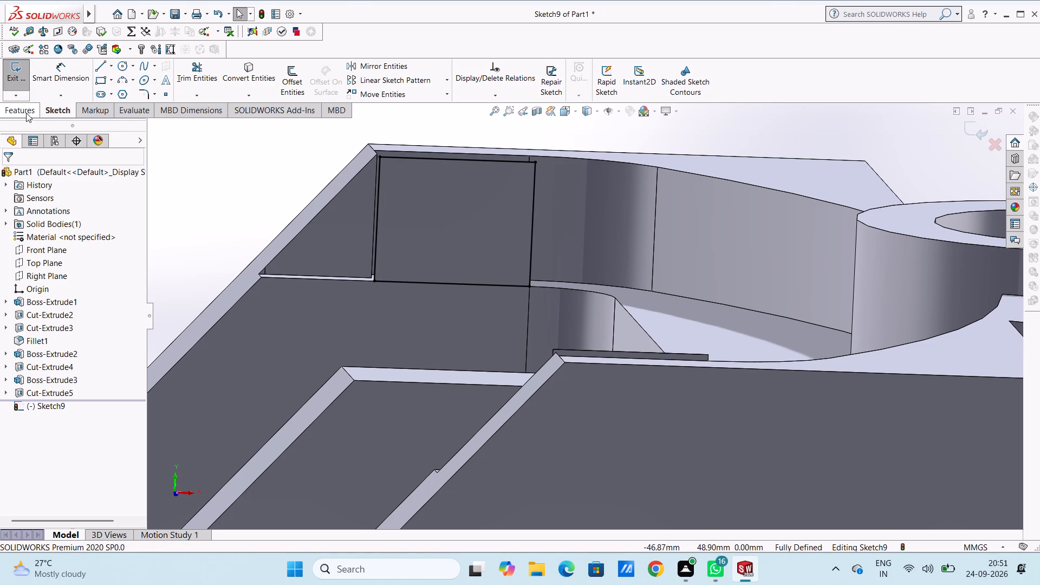
Cut the rectangle blind into the pocket's outer wall, trying a depth of 2 mm before setting 1.5 mm.
left_click(26, 112)
left_click(190, 76)
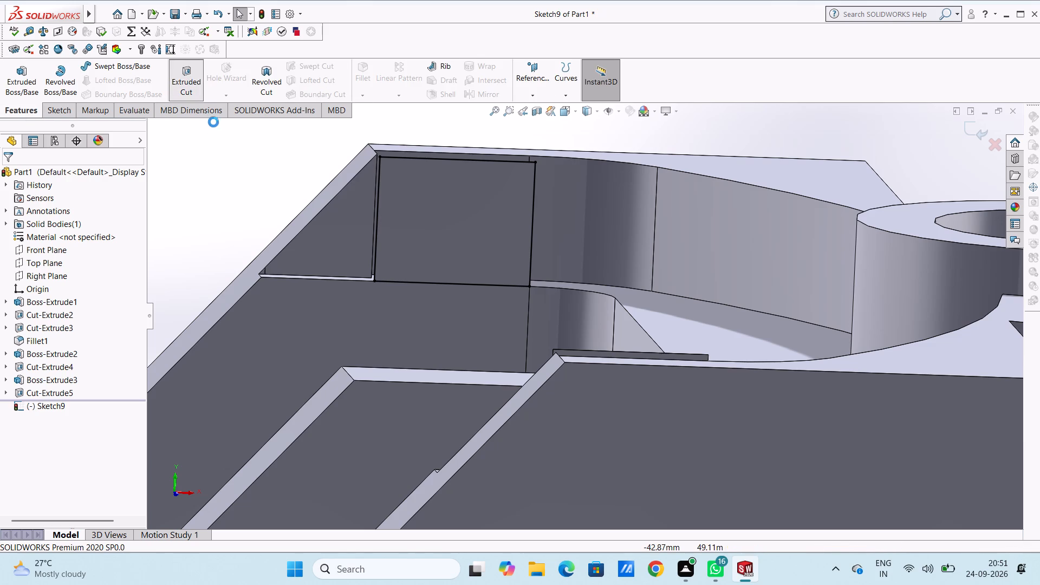
scroll(229, 156, "up", 2)
middle_click_drag(308, 193, 323, 258)
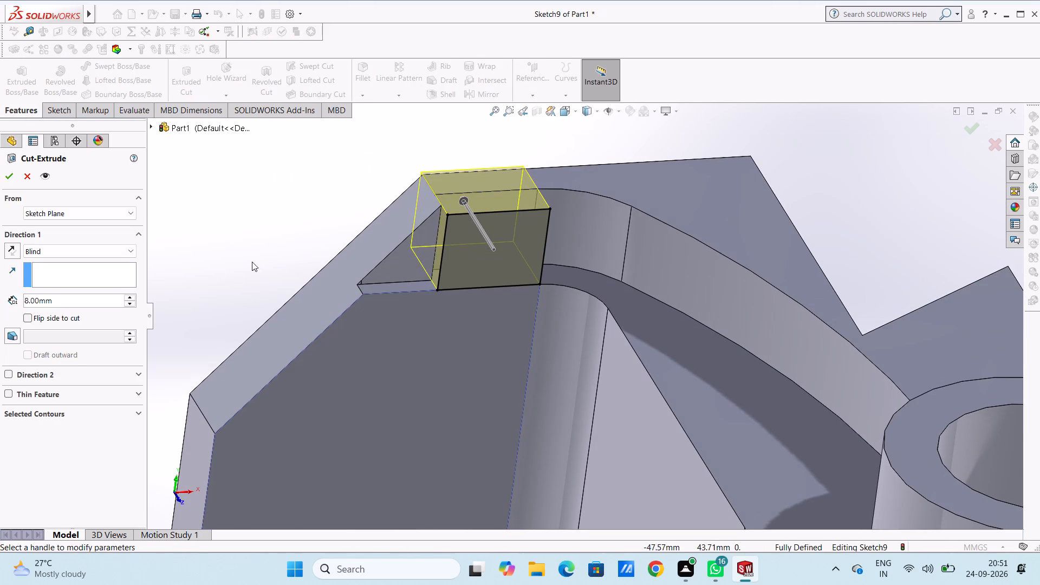
double_click(77, 295)
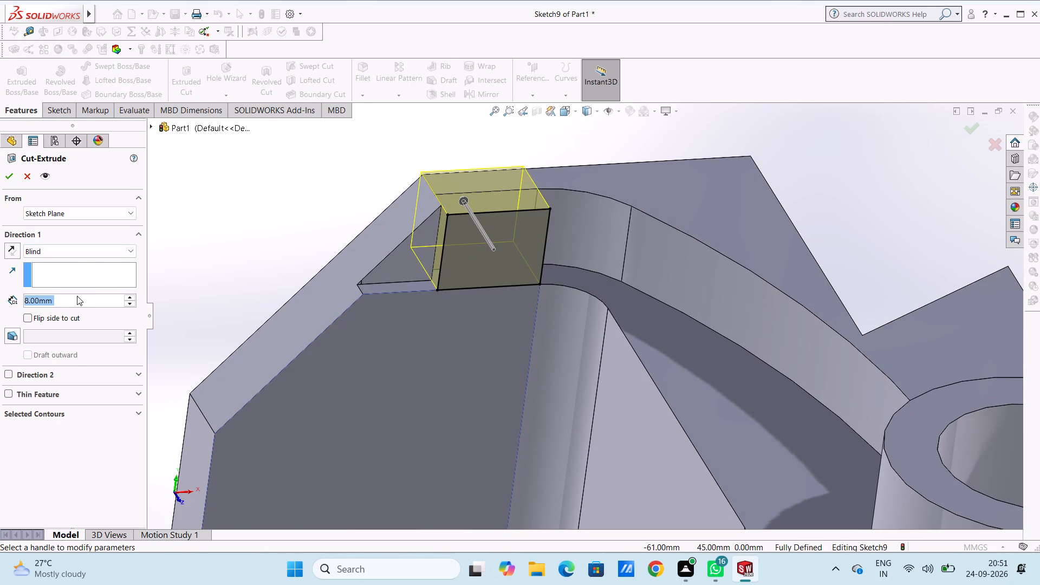
key("2")
key("Return")
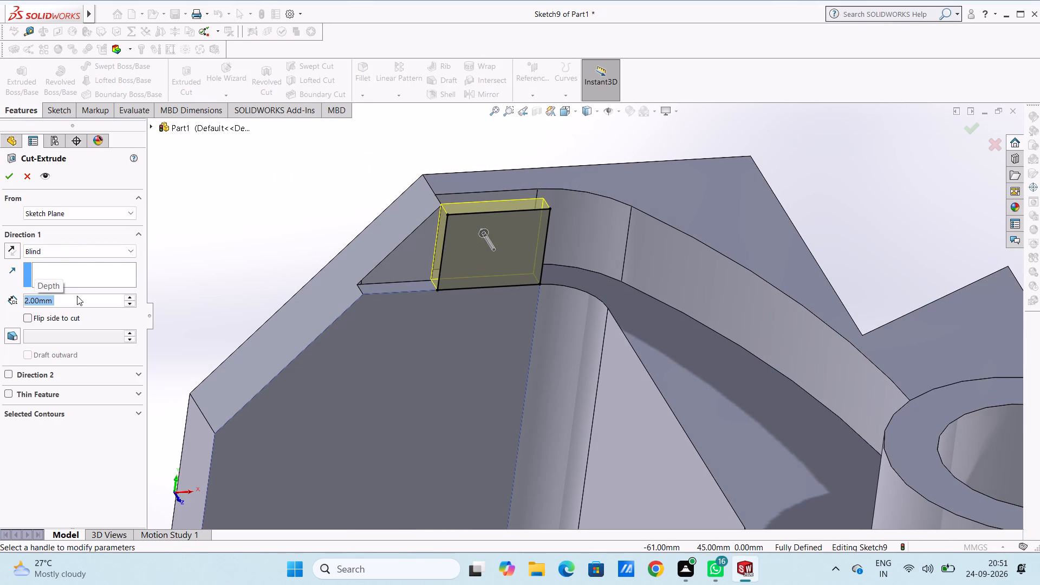
middle_click_drag(267, 201, 292, 228)
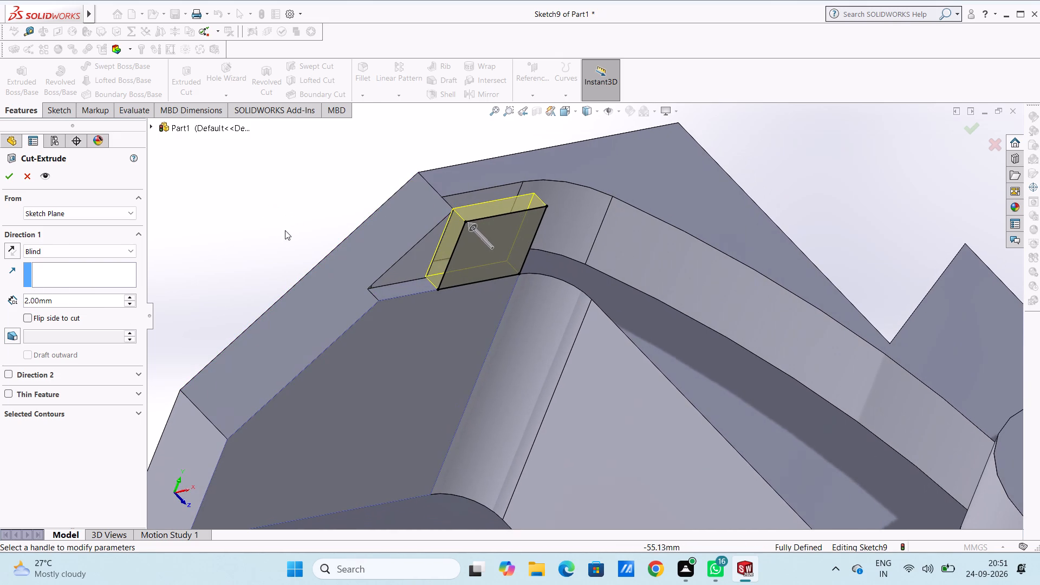
double_click(76, 297)
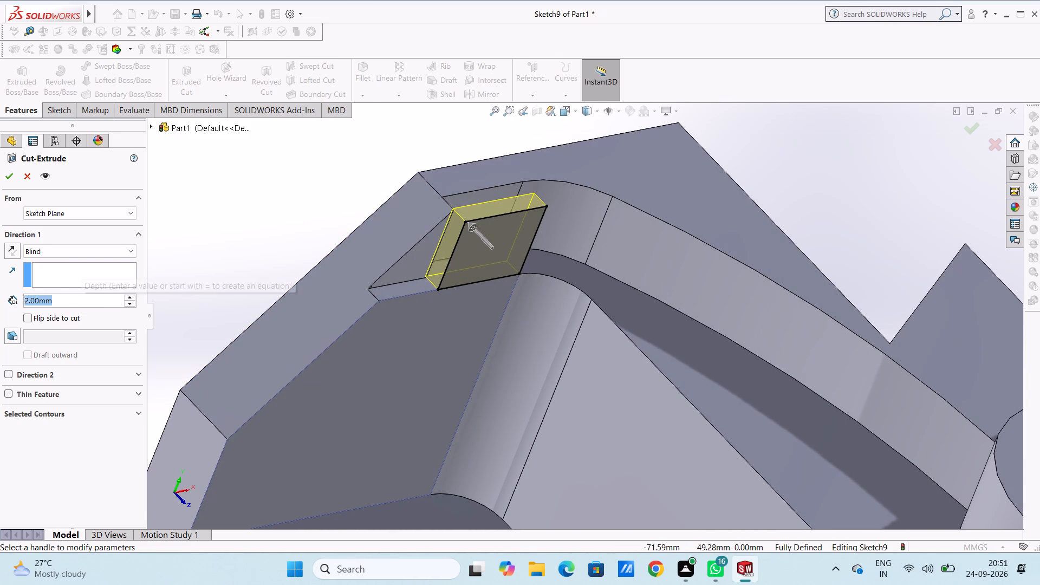
type("1.5")
key("Return")
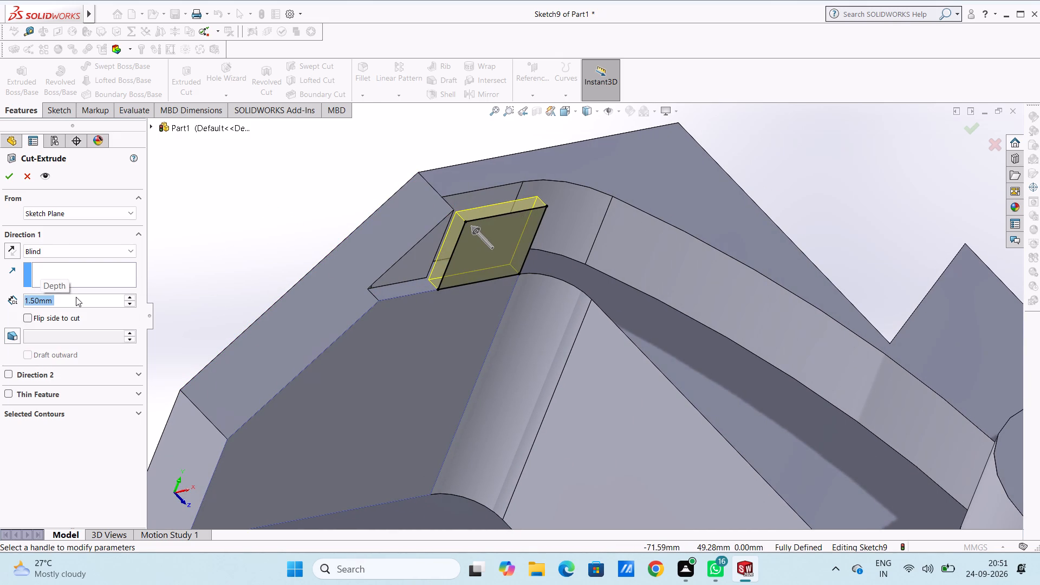
left_click(14, 178)
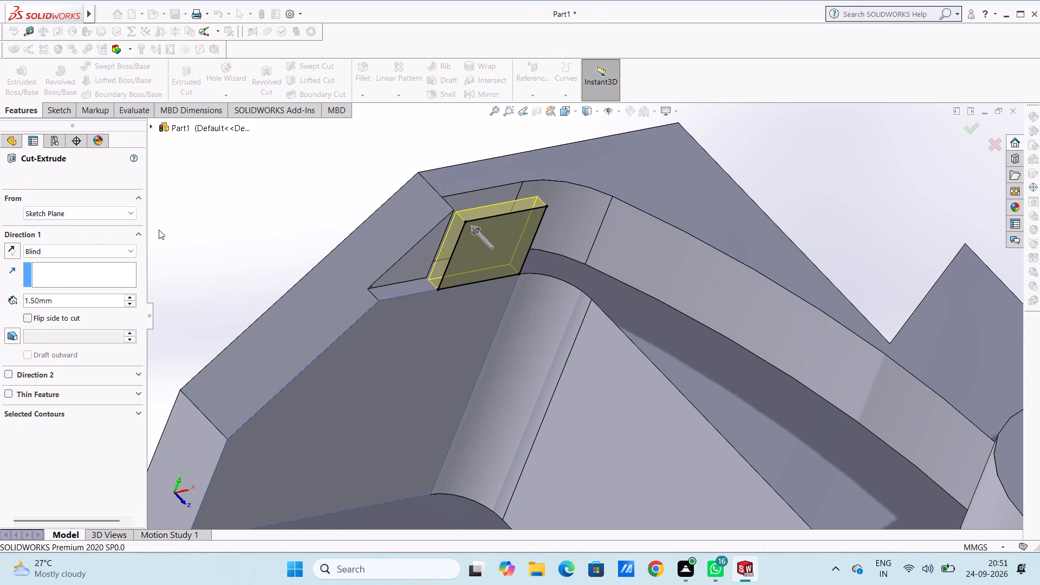
left_click(181, 225)
Examine the finished shallow wall cut and both pockets' outer walls from several angles, checking where wall material remains beside the rib cut.
scroll(218, 221, "up", 3)
middle_click_drag(274, 225, 277, 253)
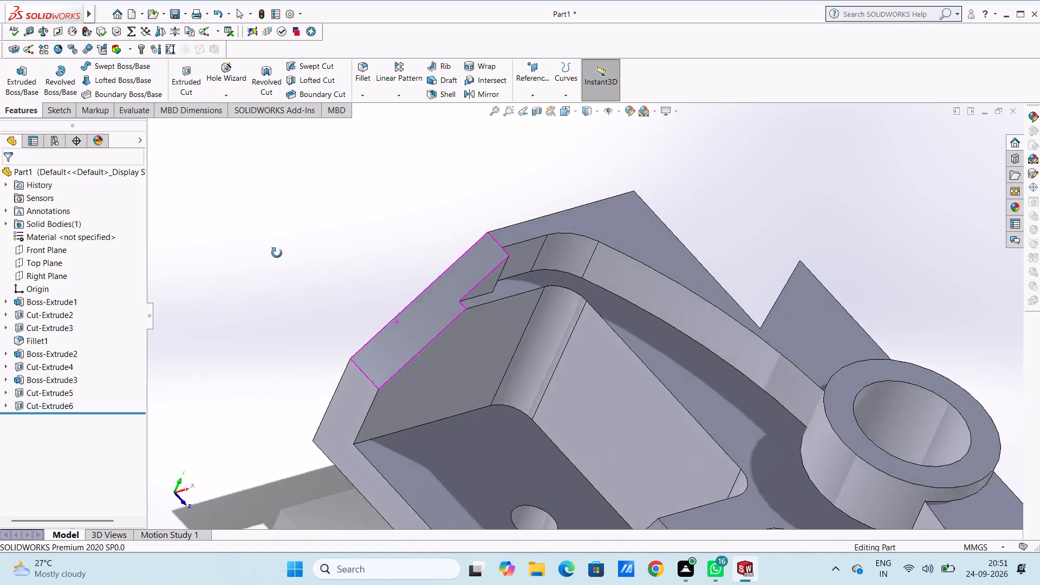
middle_click_drag(277, 253, 258, 283)
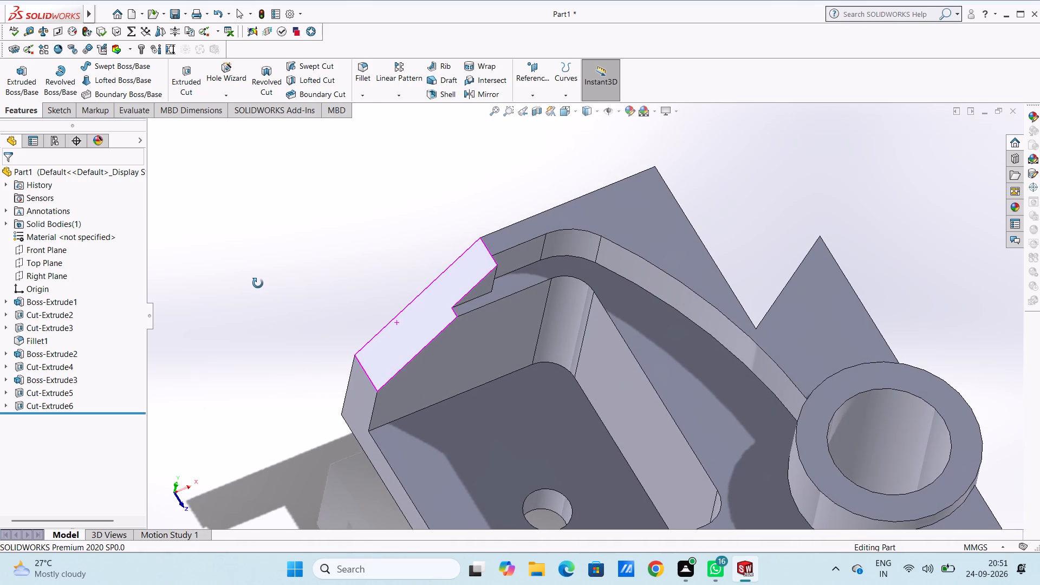
middle_click_drag(258, 283, 263, 285)
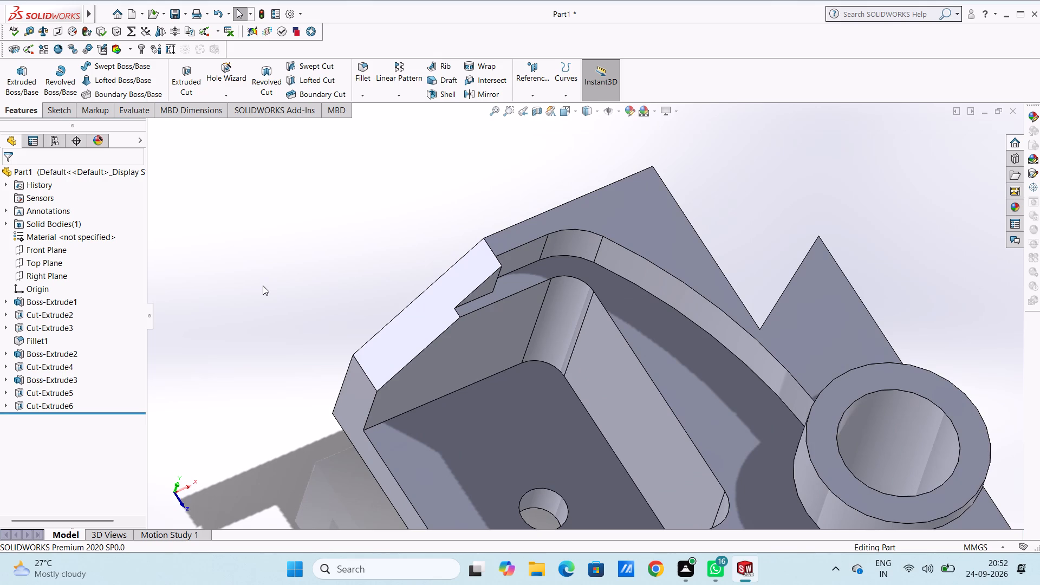
scroll(263, 285, "up", 2)
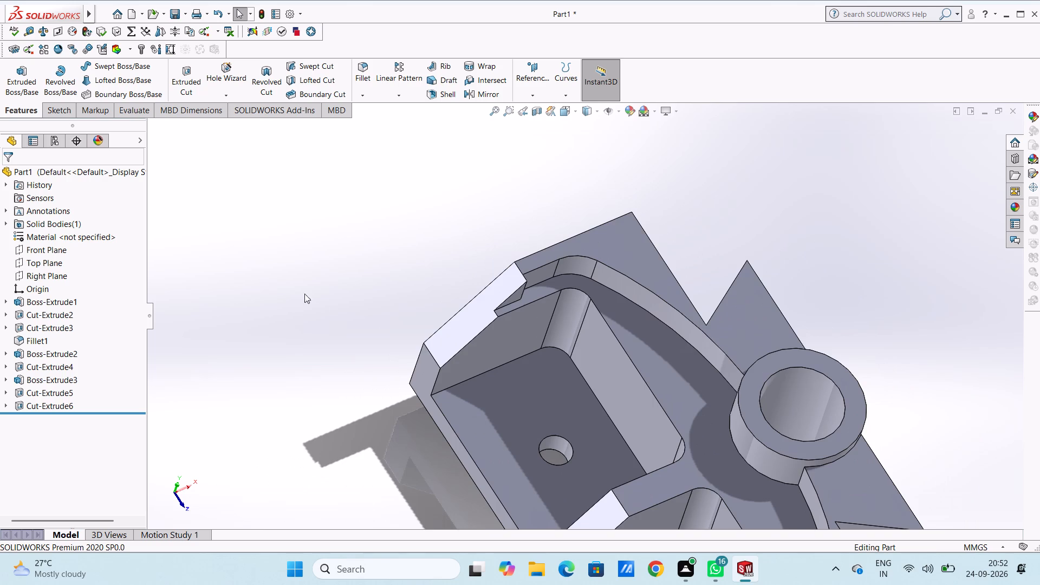
scroll(376, 292, "up", 3)
middle_click_drag(381, 291, 362, 317)
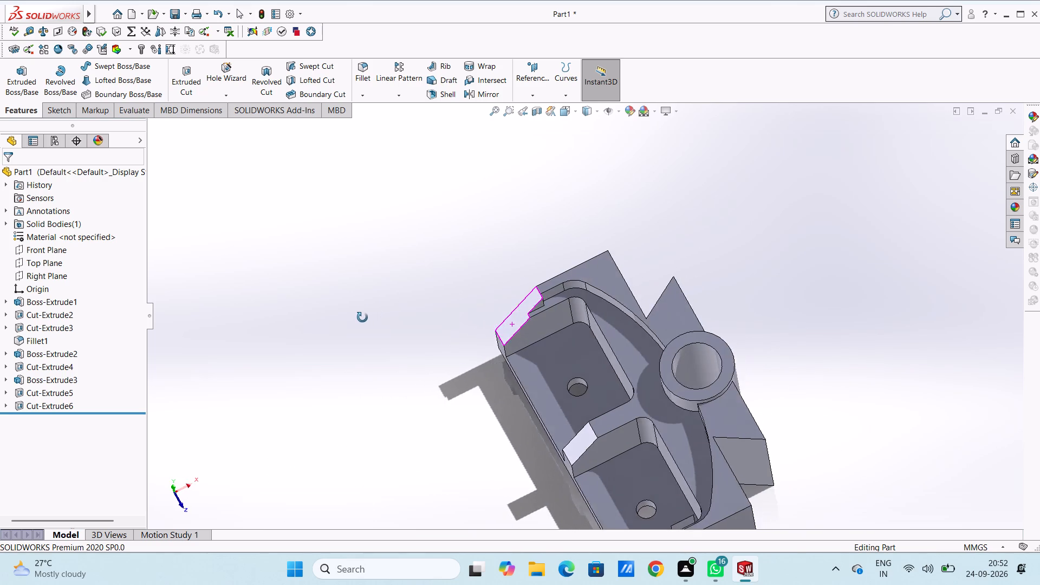
middle_click_drag(362, 317, 363, 320)
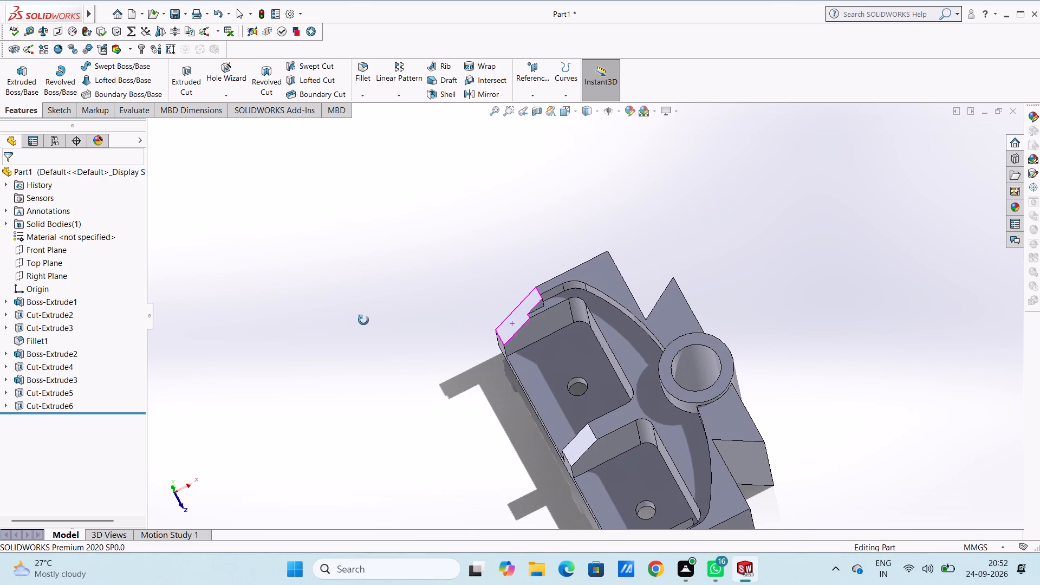
middle_click_drag(363, 320, 359, 370)
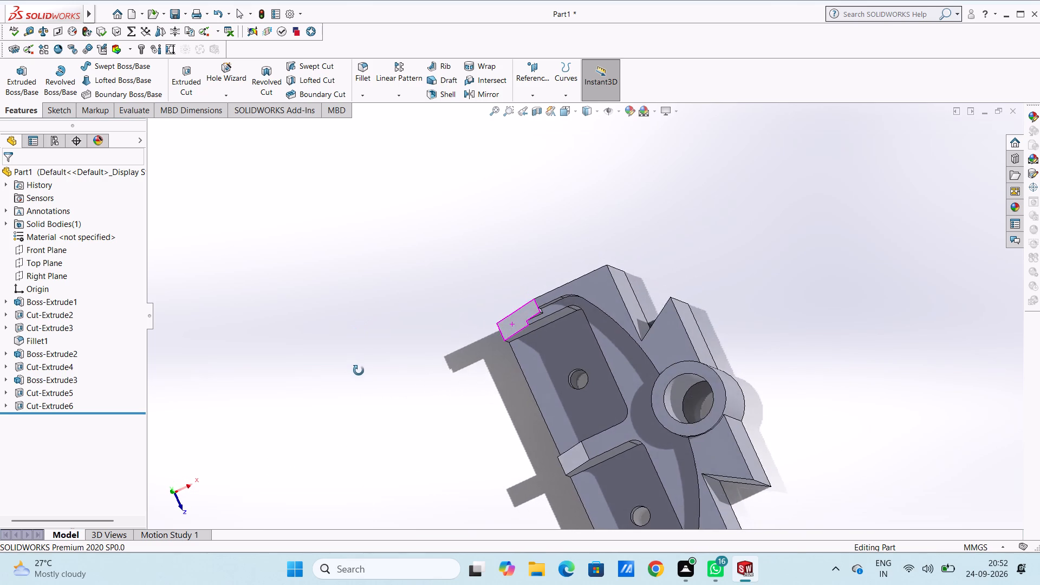
middle_click_drag(359, 370, 448, 325)
scroll(437, 329, "up", 2)
middle_click_drag(486, 290, 422, 227)
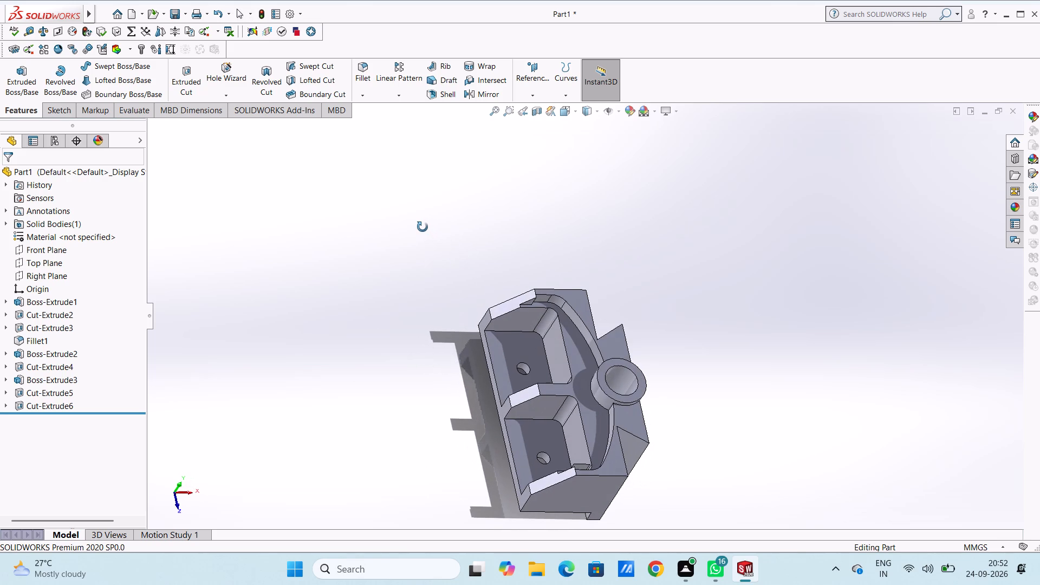
middle_click_drag(422, 227, 435, 230)
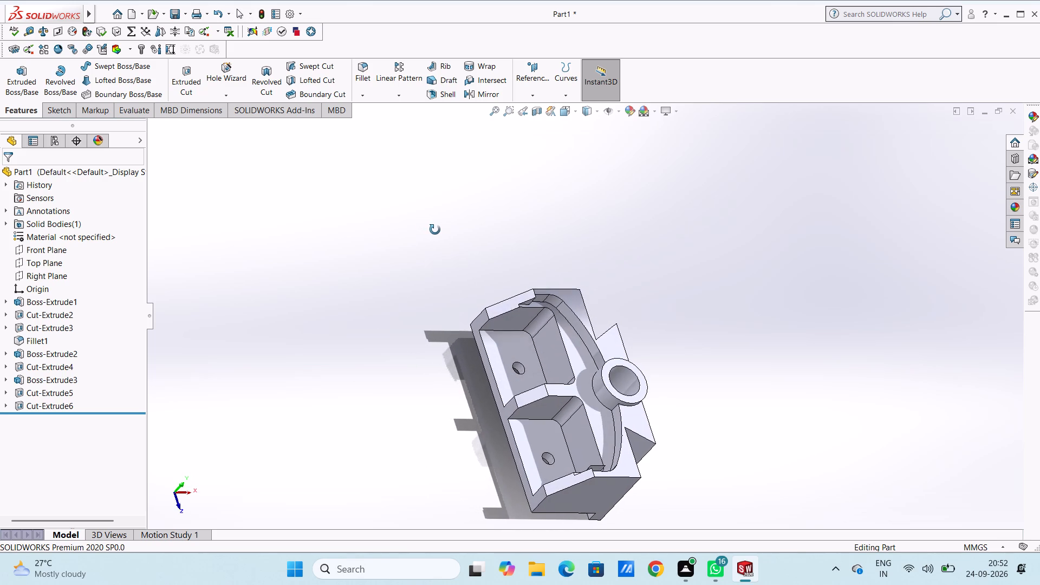
middle_click_drag(435, 230, 505, 268)
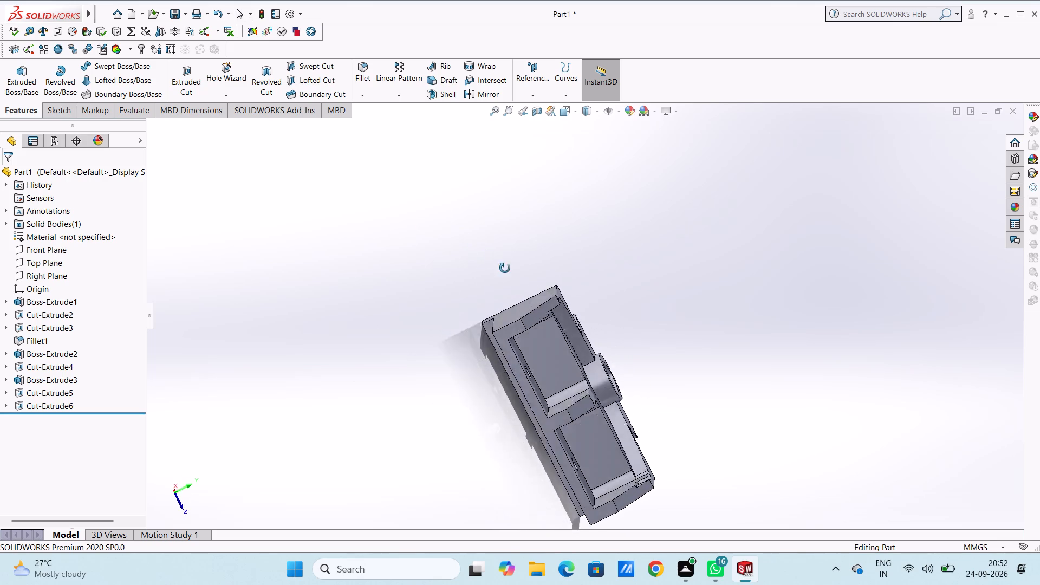
middle_click_drag(505, 268, 427, 337)
scroll(421, 339, "up", 1)
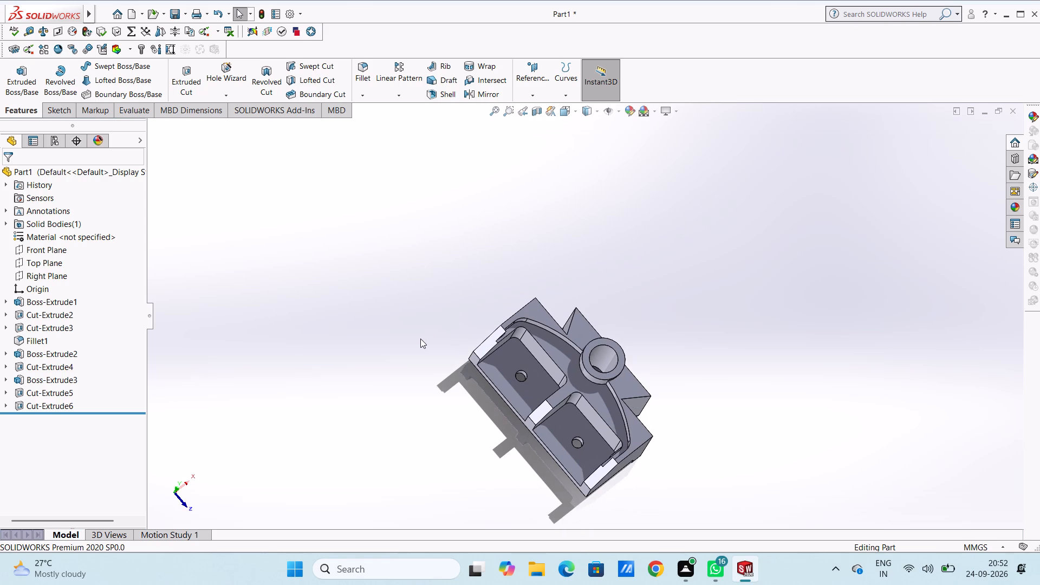
scroll(576, 445, "down", 5)
middle_click_drag(705, 458, 700, 460)
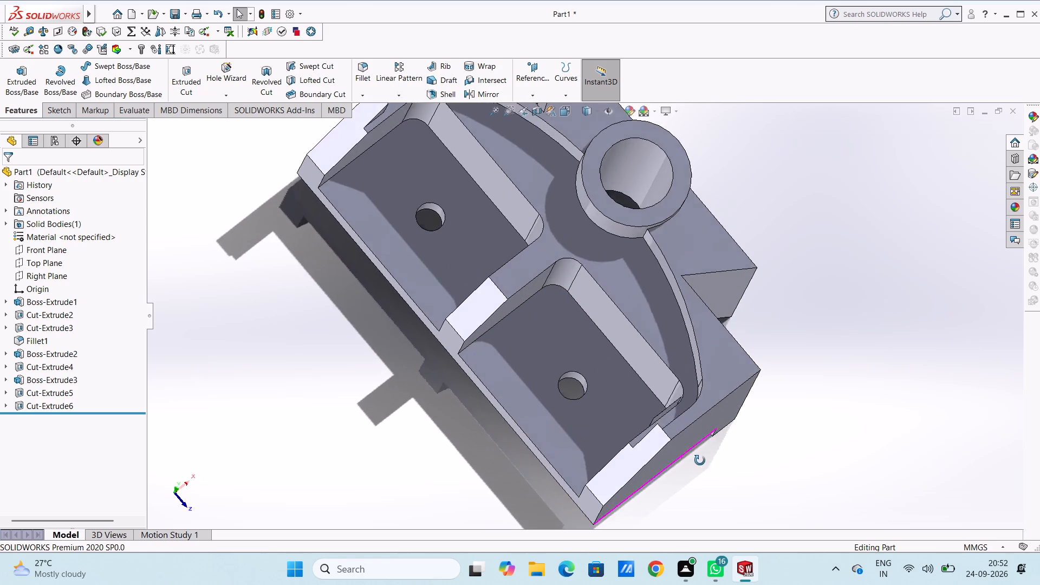
middle_click_drag(700, 460, 705, 478)
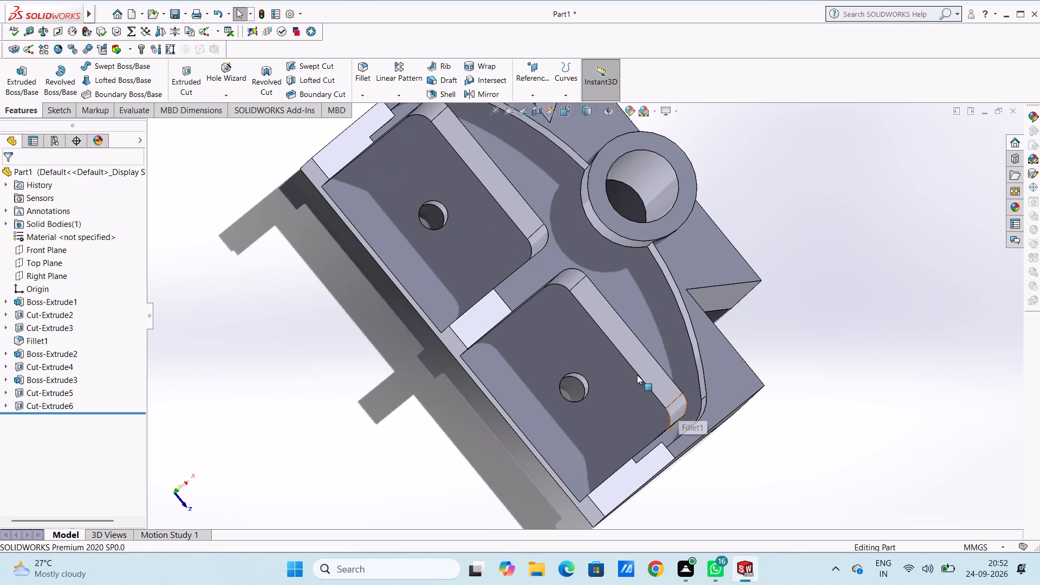
Sketch a 10 mm by 8 mm corner rectangle on the opposite pocket's outer wall, ending at the triangular notch's lower inner corner.
key("ctrl+2")
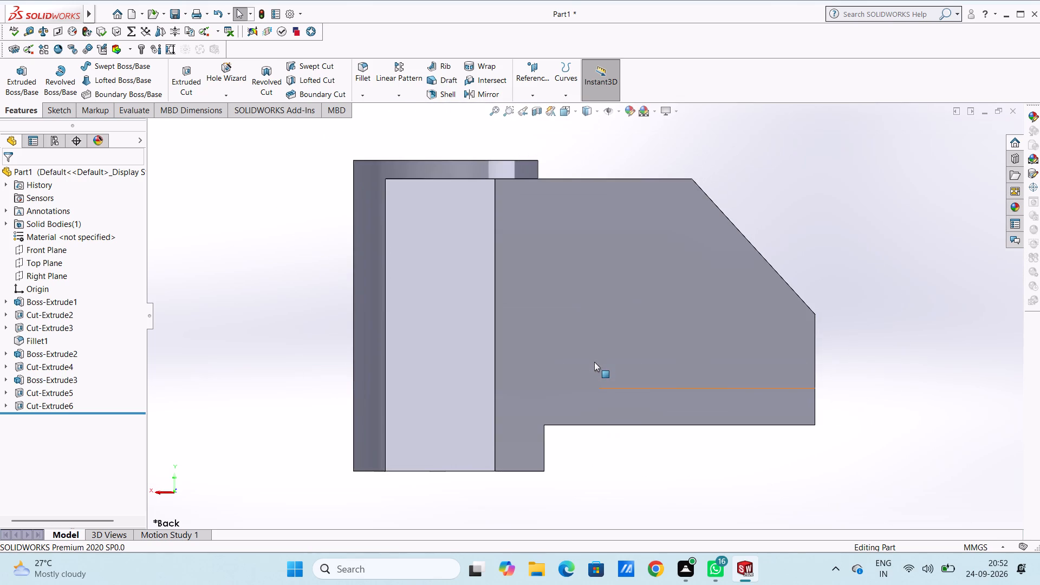
scroll(603, 305, "down", 1)
middle_click_drag(703, 141, 694, 187)
middle_click_drag(706, 175, 714, 168)
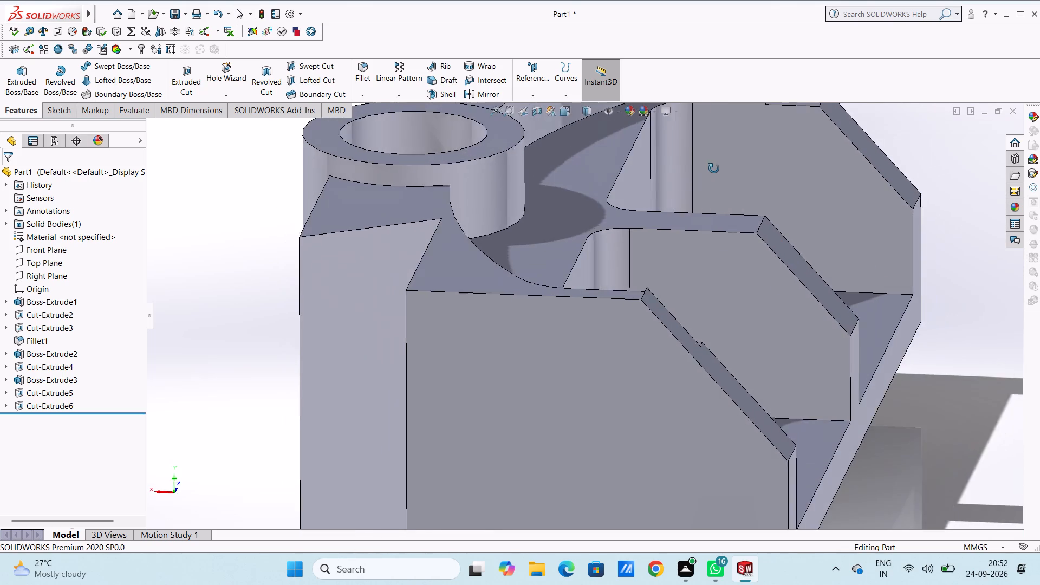
middle_click_drag(714, 168, 726, 155)
scroll(726, 155, "up", 3)
middle_click_drag(775, 158, 761, 158)
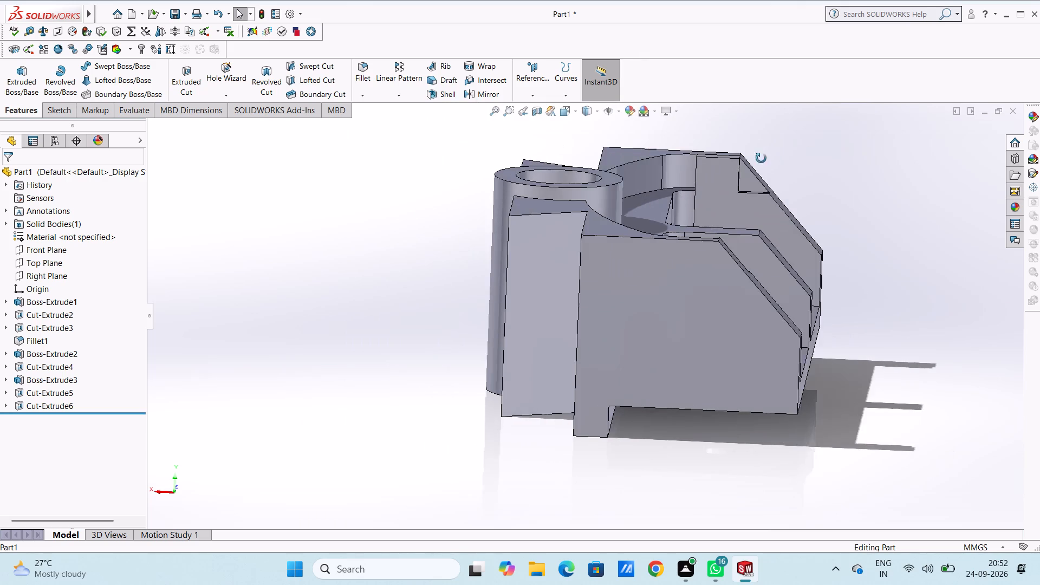
middle_click_drag(761, 158, 762, 159)
scroll(740, 169, "down", 7)
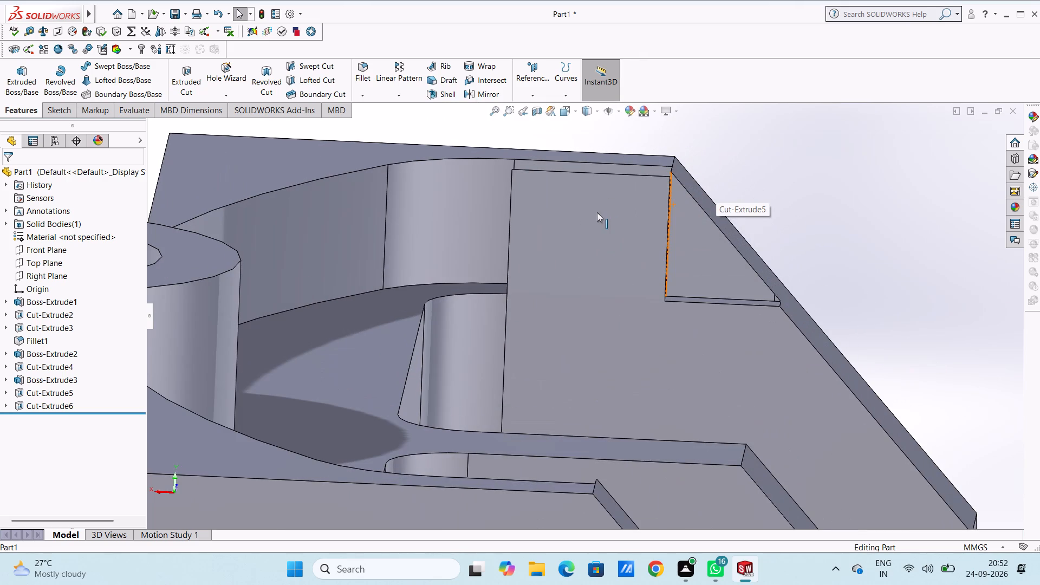
left_click(597, 212)
left_click(647, 182)
left_click(705, 135)
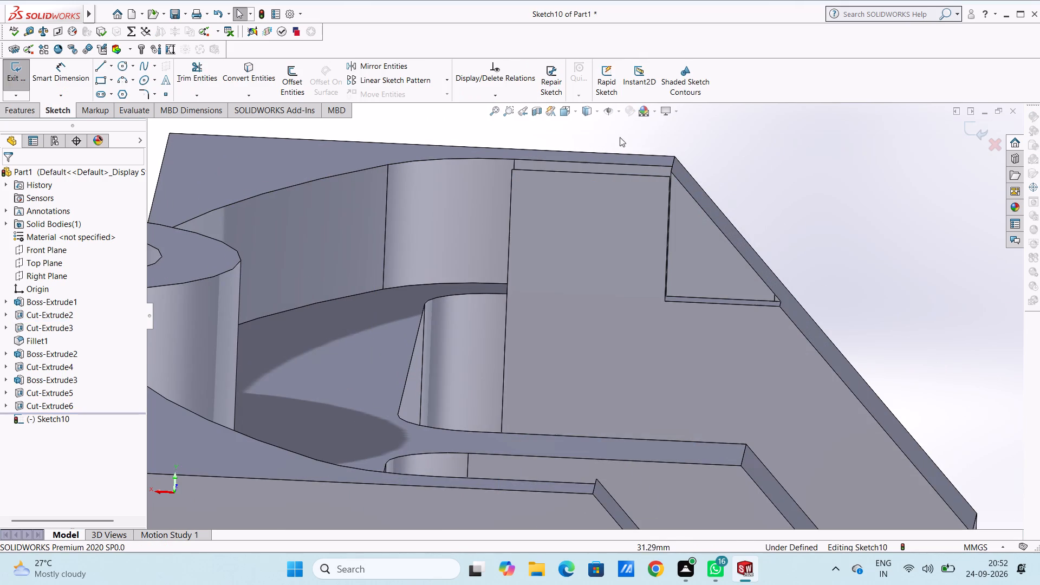
left_click(105, 80)
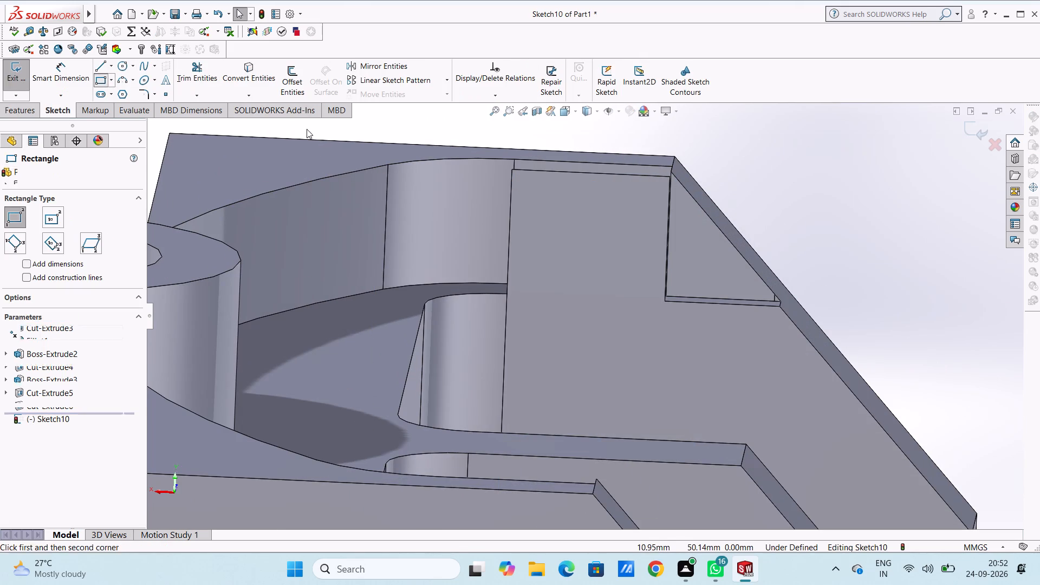
left_click(512, 170)
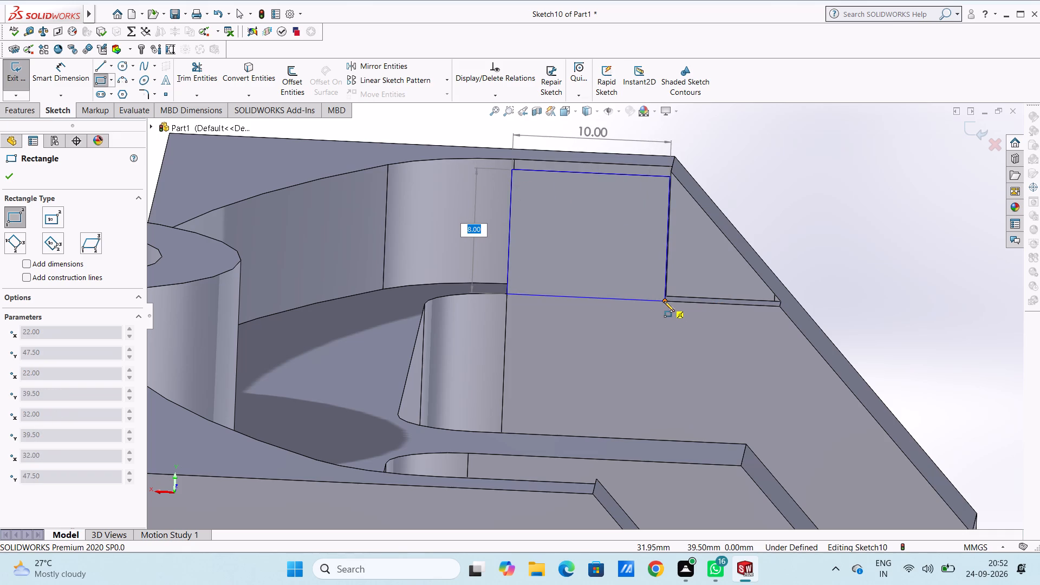
left_click(664, 301)
left_click(60, 79)
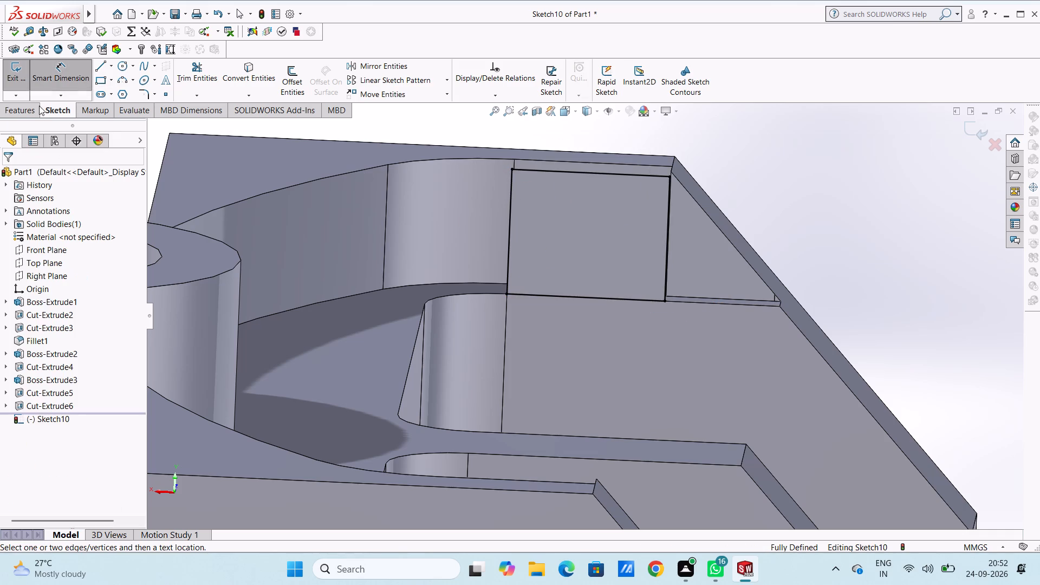
Cut the rectangle blind to a depth of 1.5 mm into the pocket's outer wall.
left_click(21, 106)
middle_click_drag(796, 177, 769, 188)
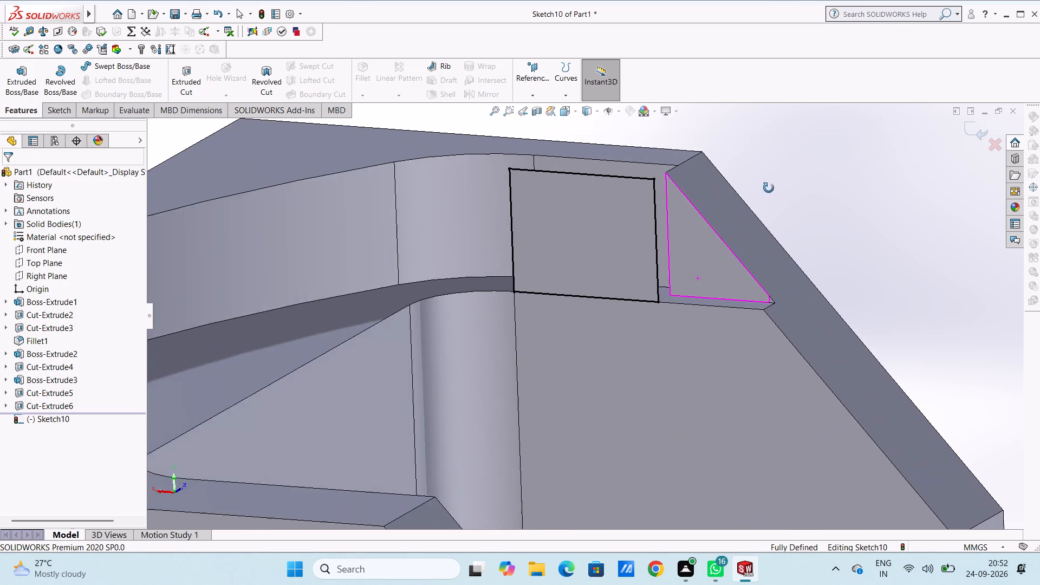
middle_click_drag(769, 188, 763, 196)
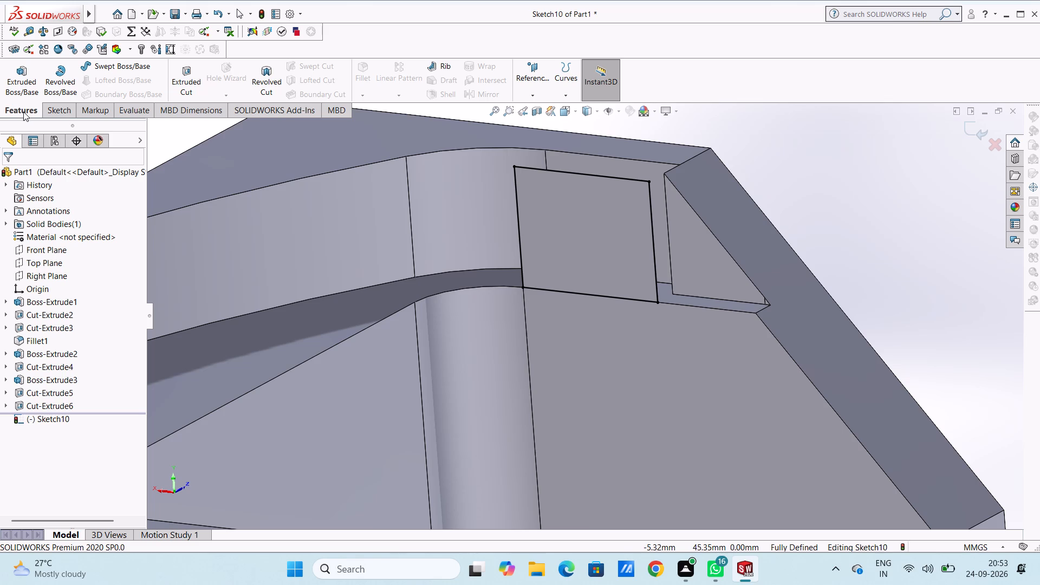
left_click(188, 72)
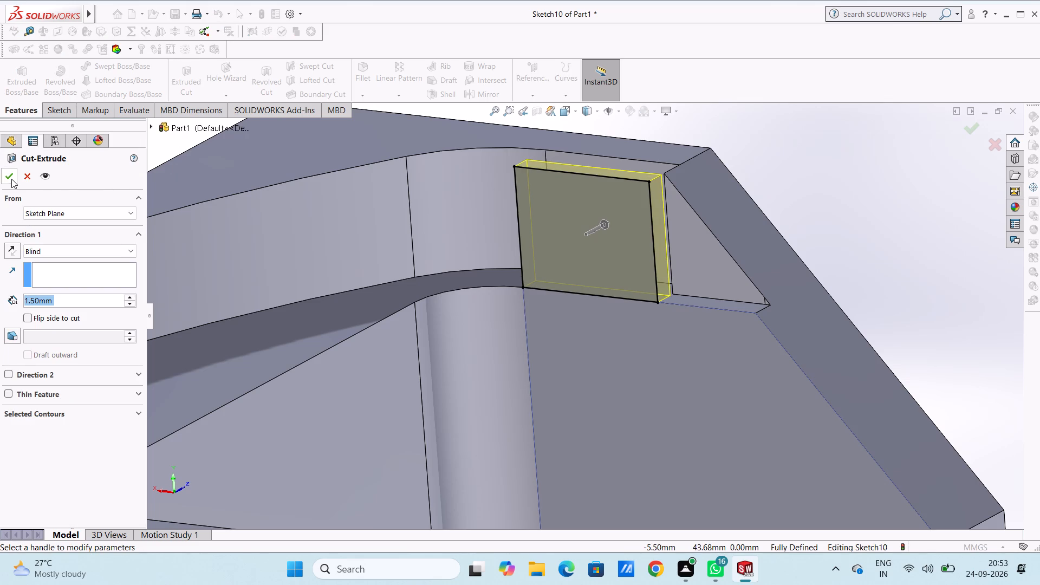
left_click(11, 179)
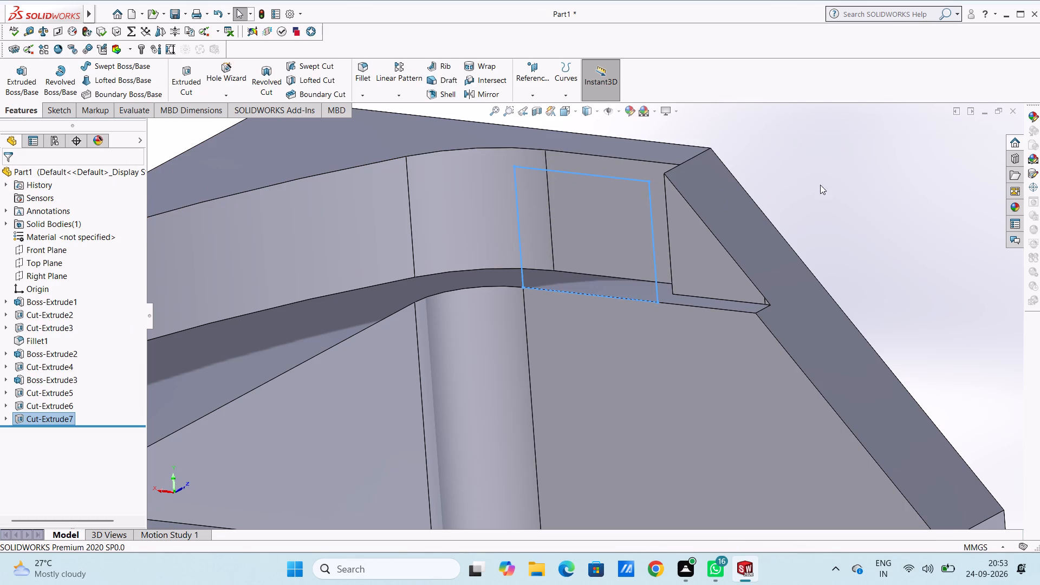
left_click(885, 183)
Start a 5 mm symmetric fillet on the triangular notch's long lower inner edge, beside the latest wall cut.
scroll(798, 184, "up", 3)
middle_click_drag(798, 184, 801, 198)
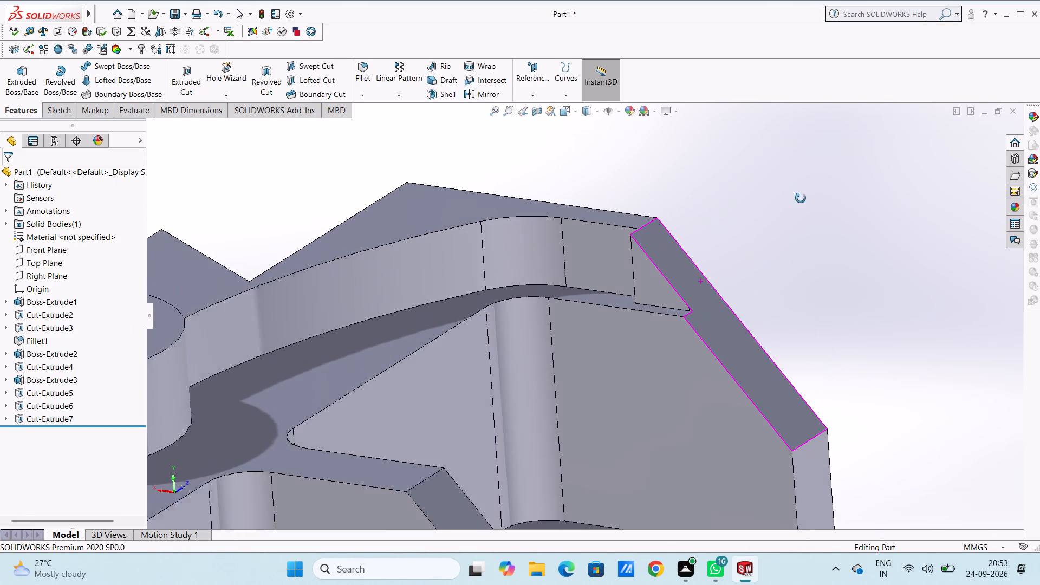
middle_click_drag(801, 198, 797, 240)
scroll(772, 254, "down", 5)
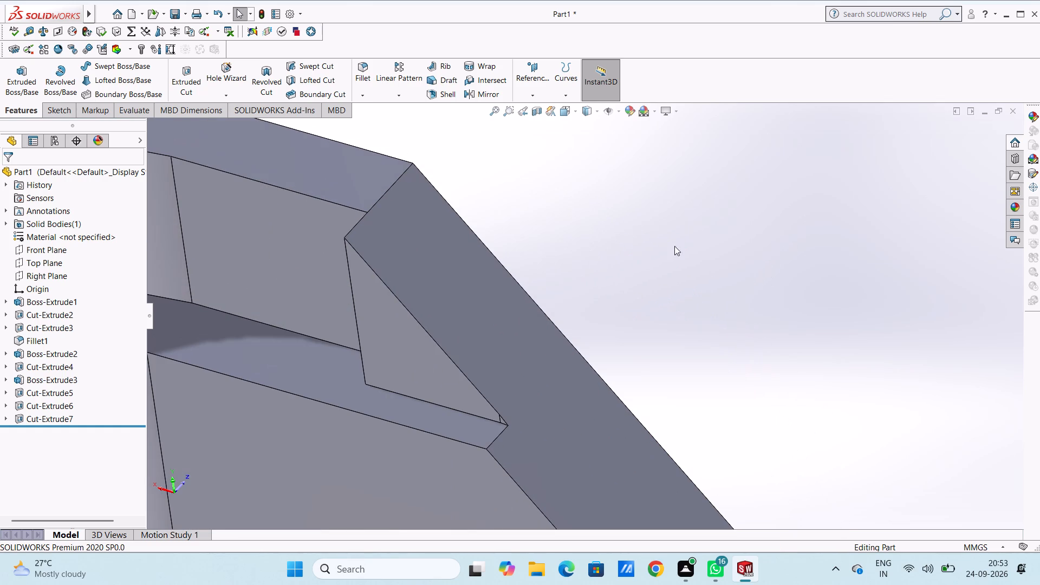
left_click(359, 64)
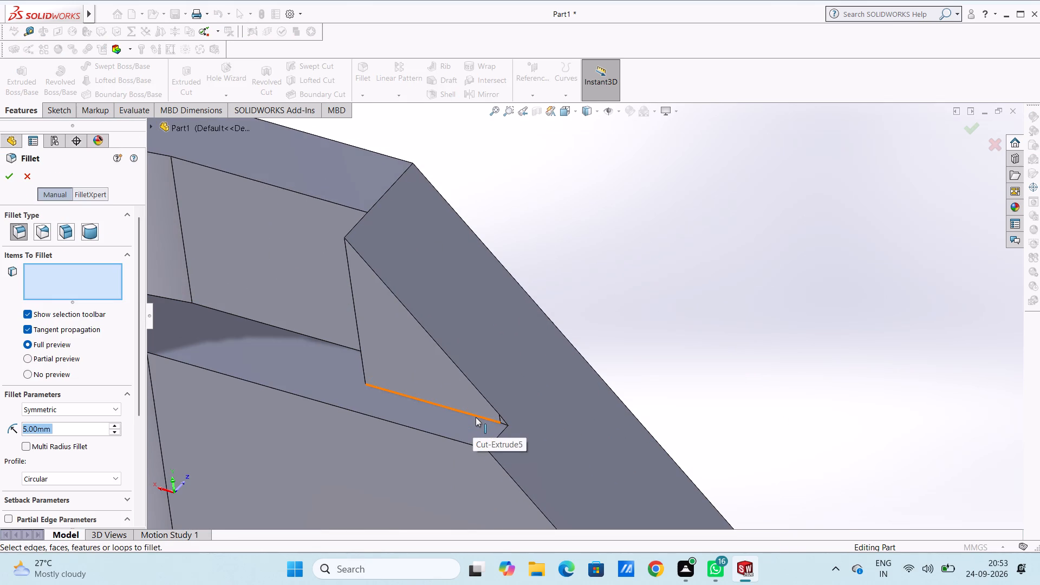
left_click(476, 417)
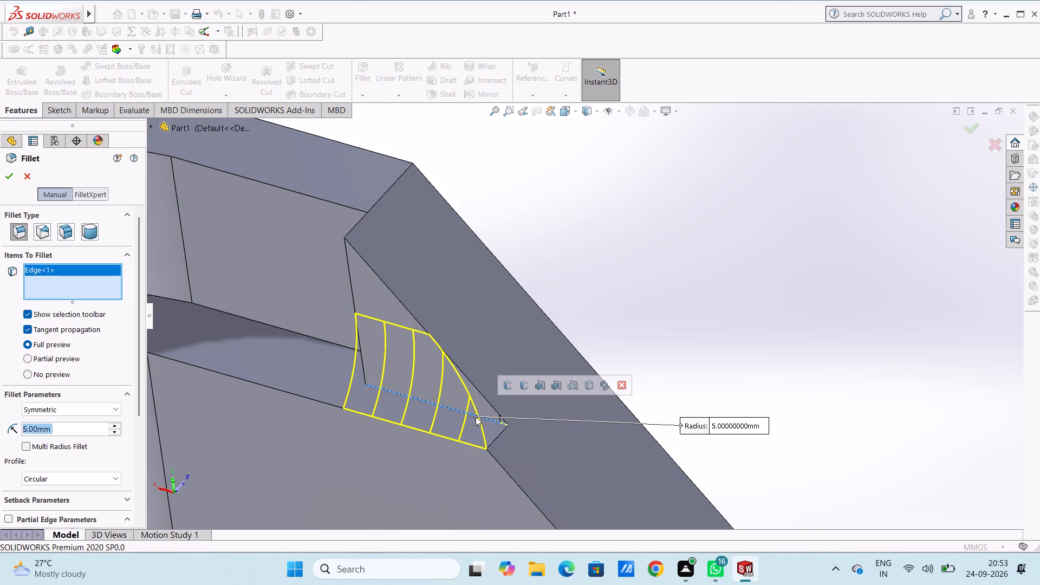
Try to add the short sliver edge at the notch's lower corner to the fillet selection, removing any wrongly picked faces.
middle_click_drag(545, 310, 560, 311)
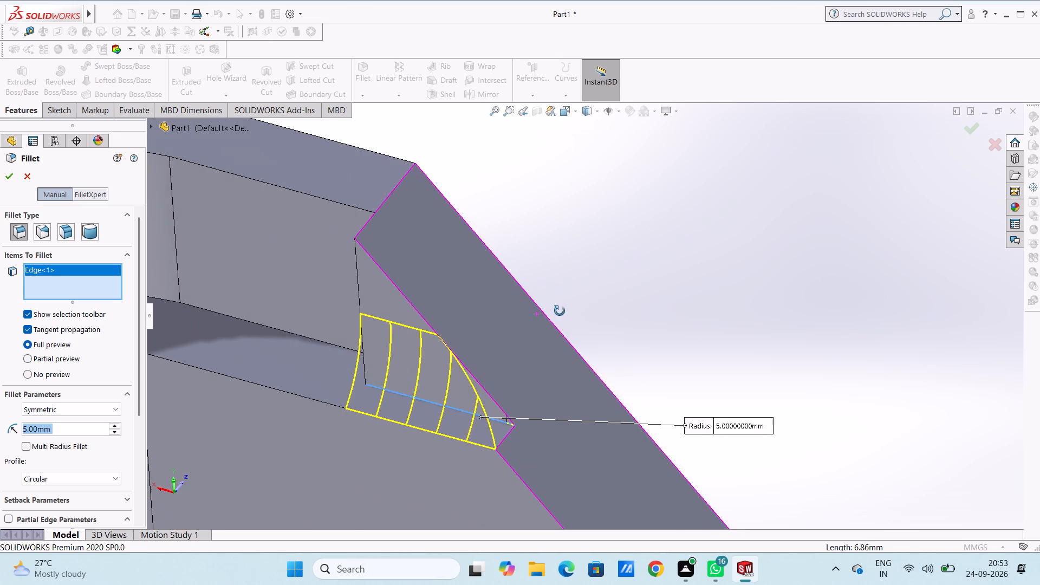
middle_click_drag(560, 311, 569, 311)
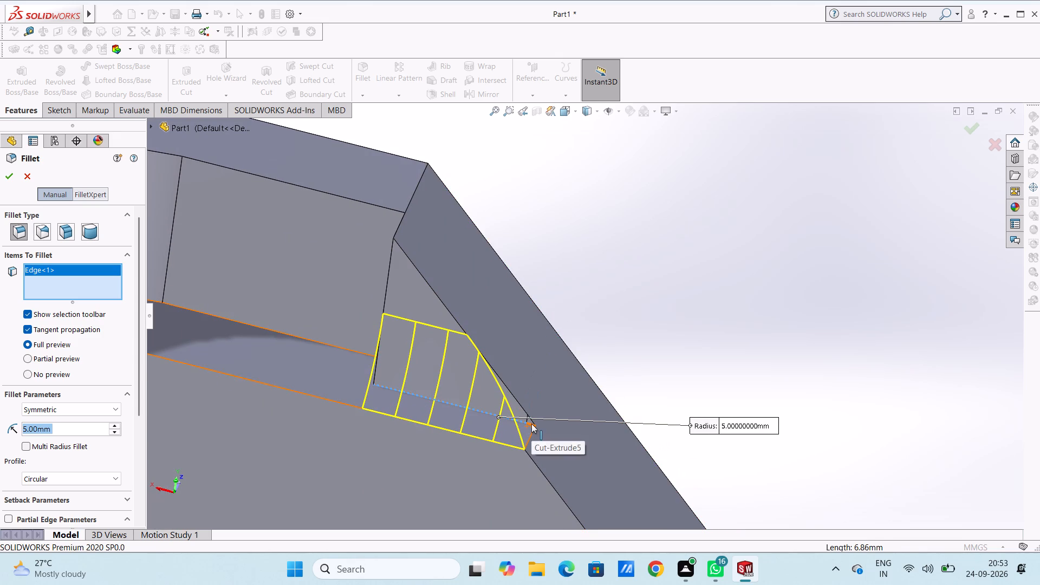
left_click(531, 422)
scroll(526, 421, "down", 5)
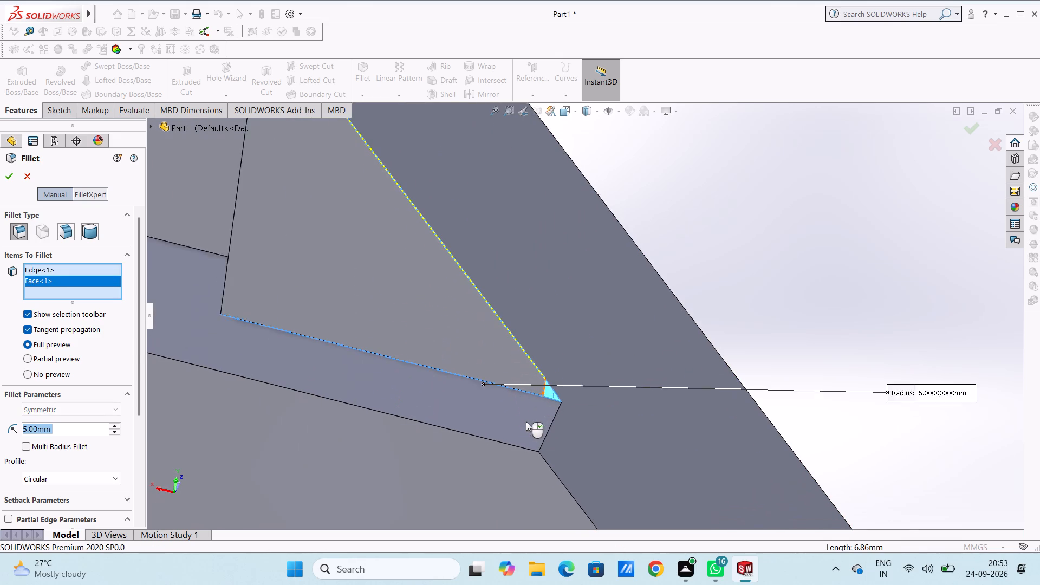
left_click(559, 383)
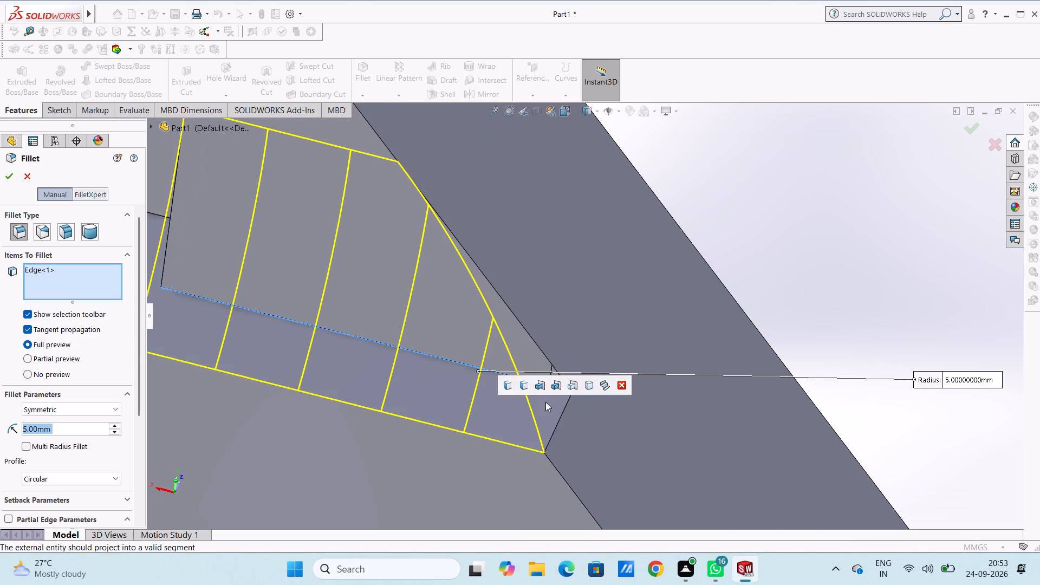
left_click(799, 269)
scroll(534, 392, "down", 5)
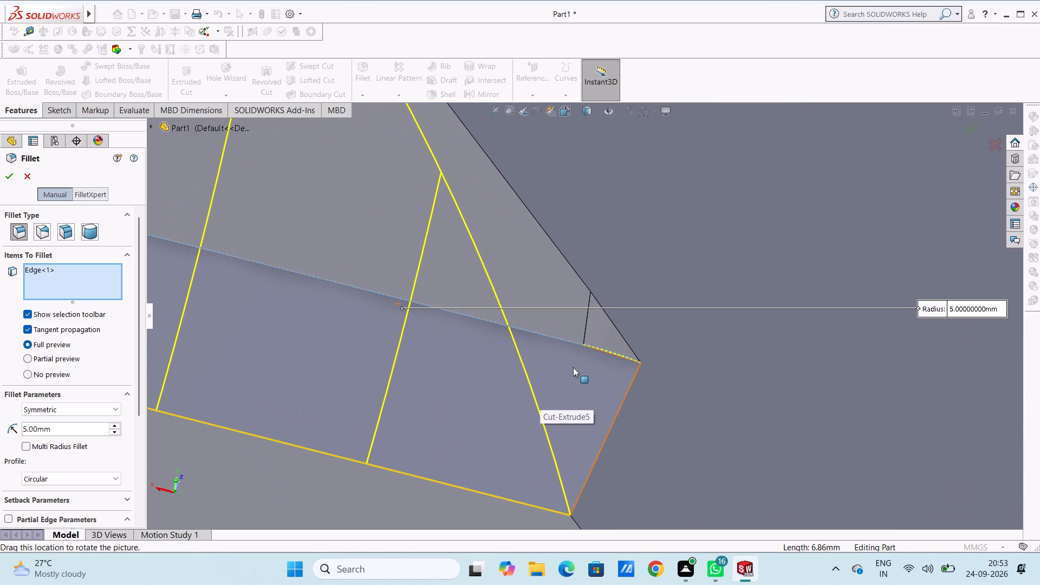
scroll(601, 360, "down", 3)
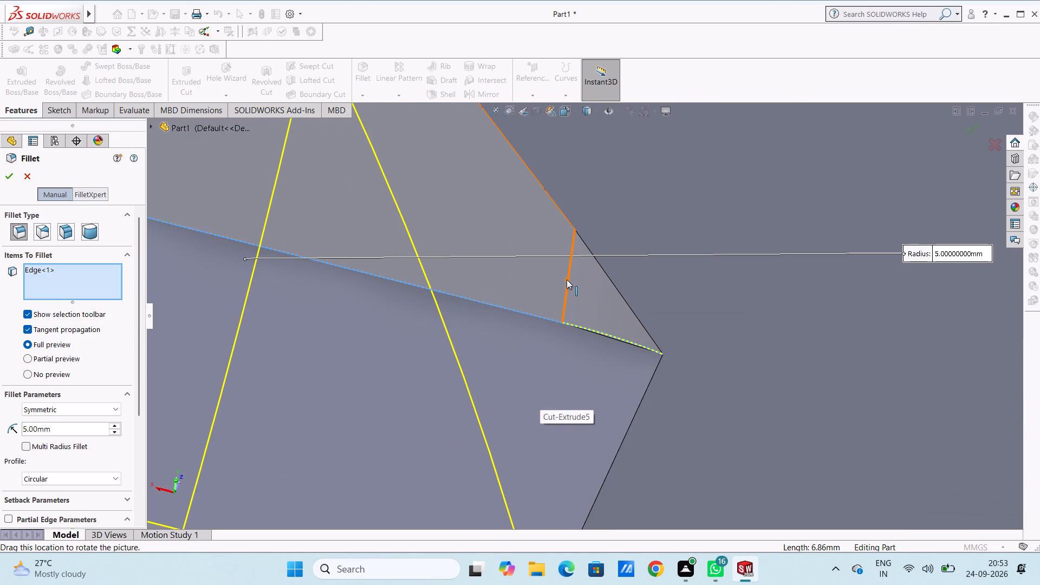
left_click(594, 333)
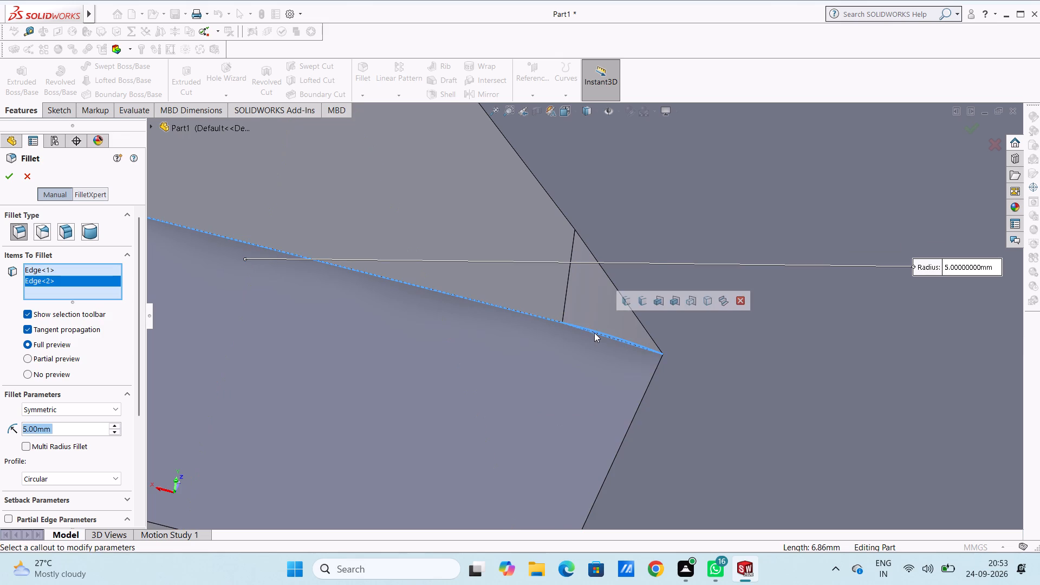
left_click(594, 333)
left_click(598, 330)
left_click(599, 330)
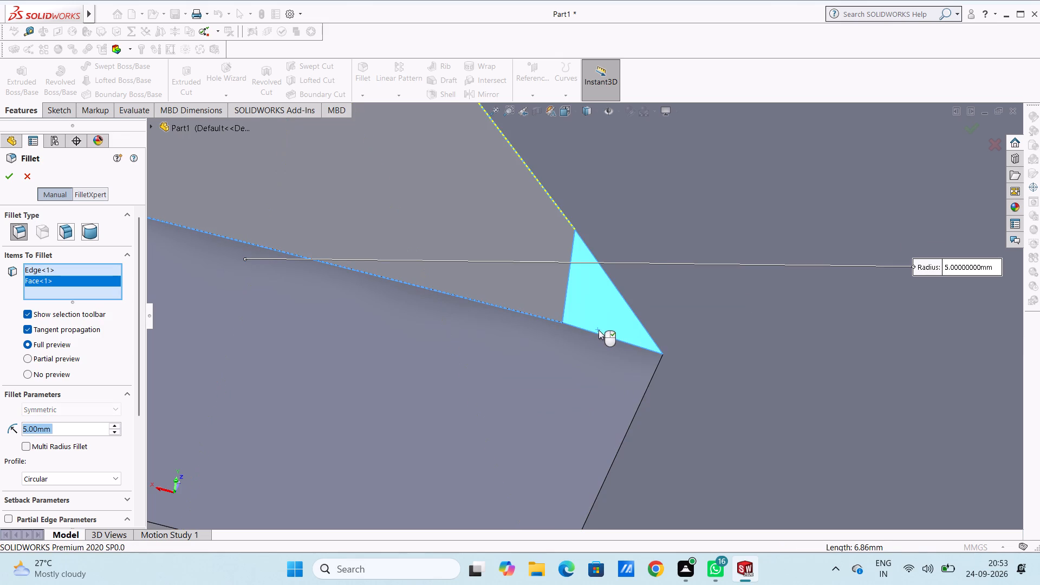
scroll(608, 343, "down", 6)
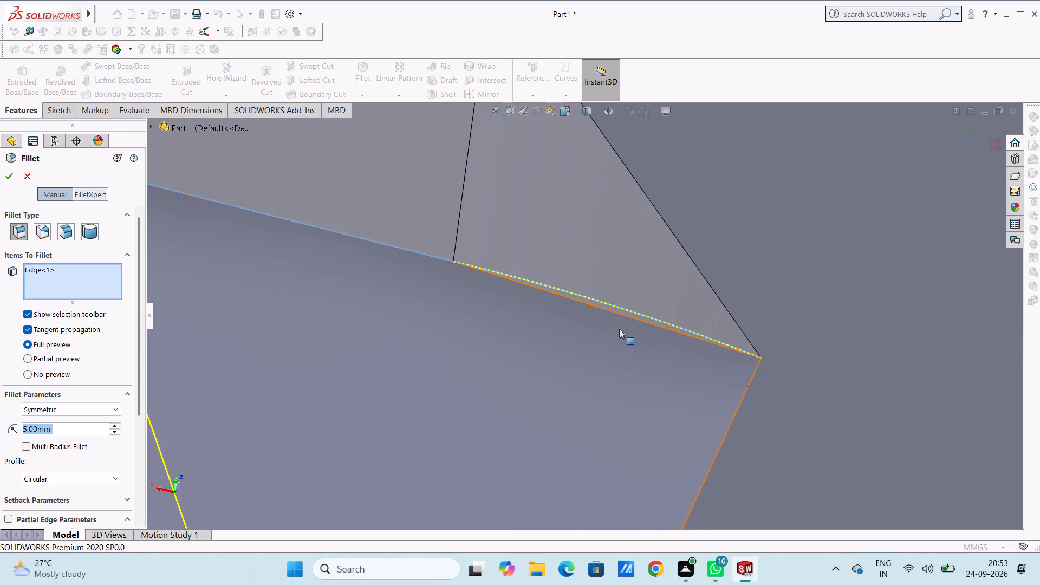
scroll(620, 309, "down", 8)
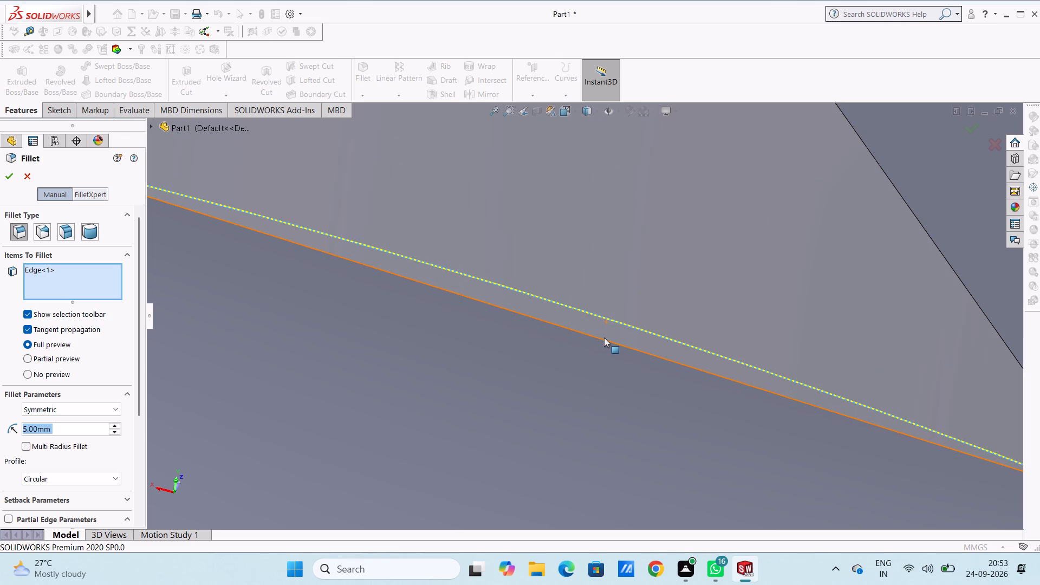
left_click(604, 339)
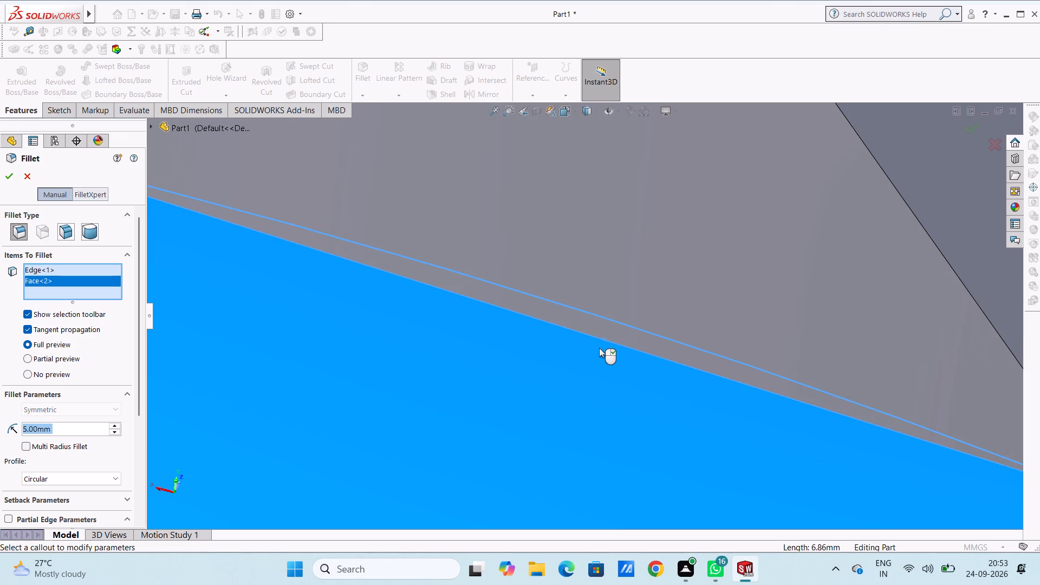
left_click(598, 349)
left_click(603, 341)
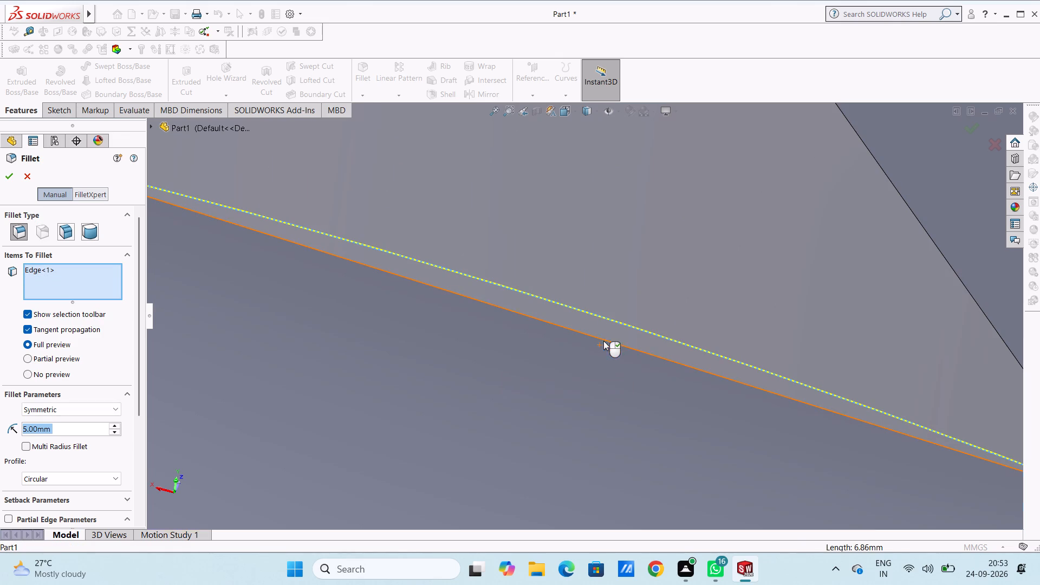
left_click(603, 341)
Apply the 5 mm fillet with only the notch's long lower inner edge selected.
scroll(603, 341, "up", 12)
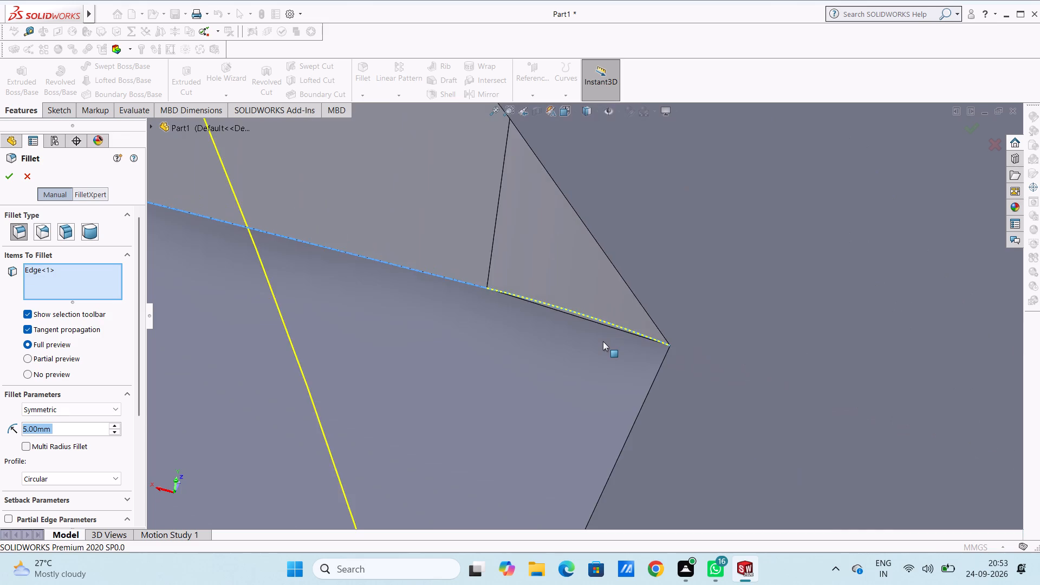
scroll(603, 341, "up", 19)
scroll(603, 342, "up", 7)
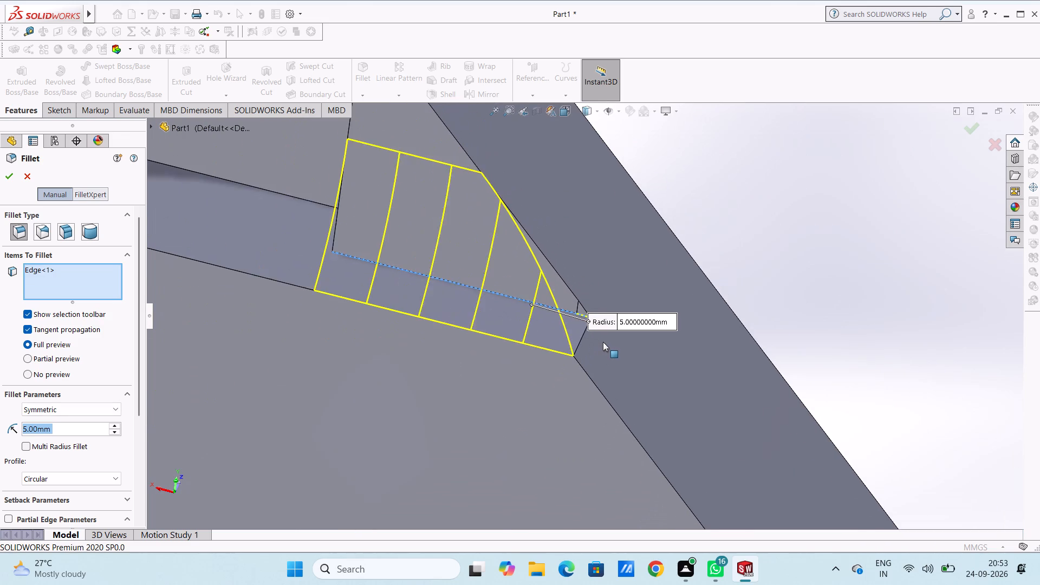
left_click(7, 180)
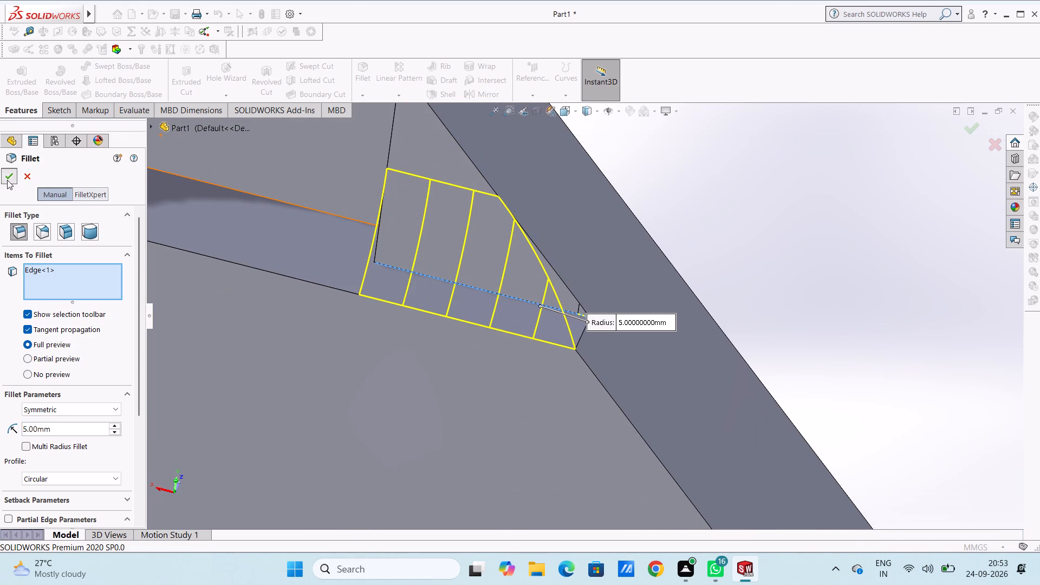
Fillet the matching lower inner edge of the triangular notch on the opposite pocket's outer wall with a 5 mm radius.
scroll(417, 311, "up", 4)
middle_click_drag(500, 284, 458, 287)
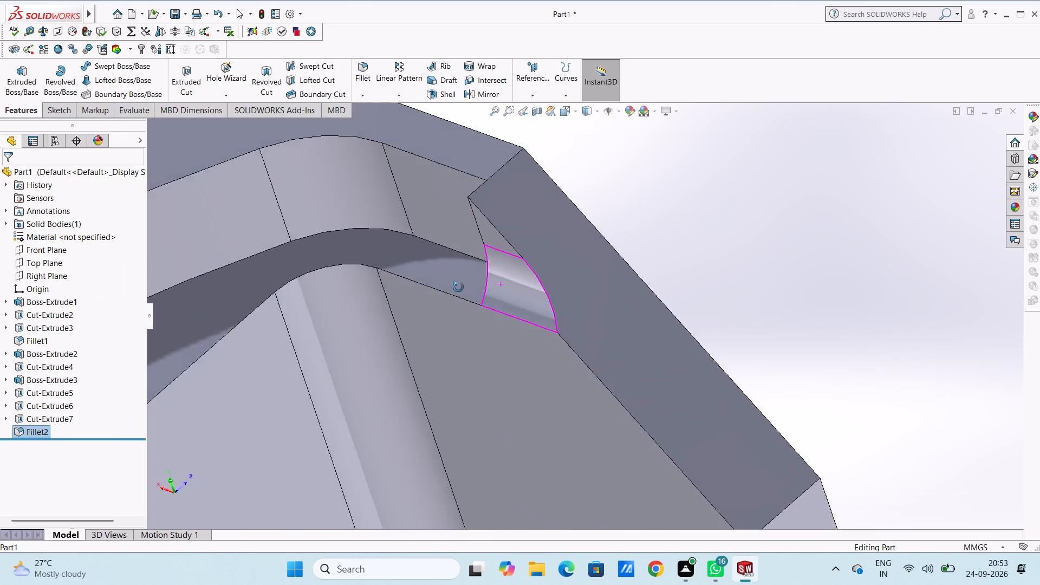
middle_click_drag(458, 287, 461, 288)
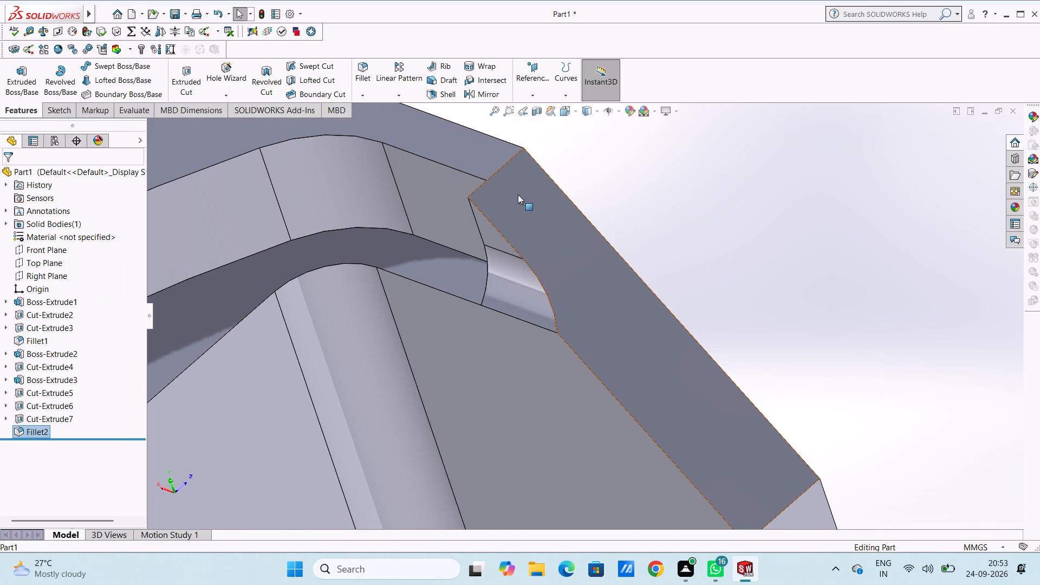
scroll(515, 276, "up", 12)
scroll(516, 337, "up", 1)
left_click(673, 272)
middle_click_drag(611, 369, 571, 382)
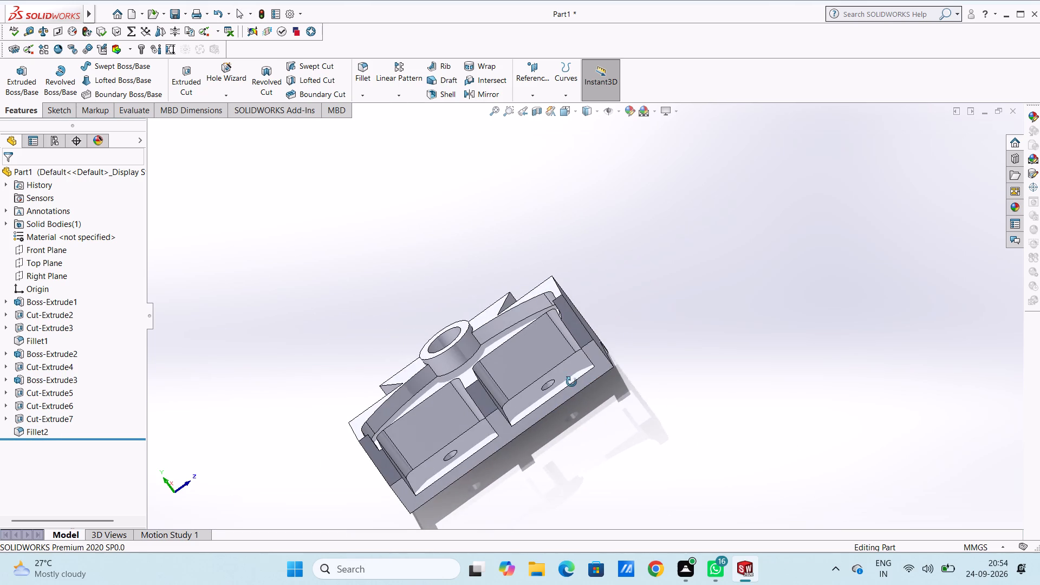
middle_click_drag(571, 382, 571, 388)
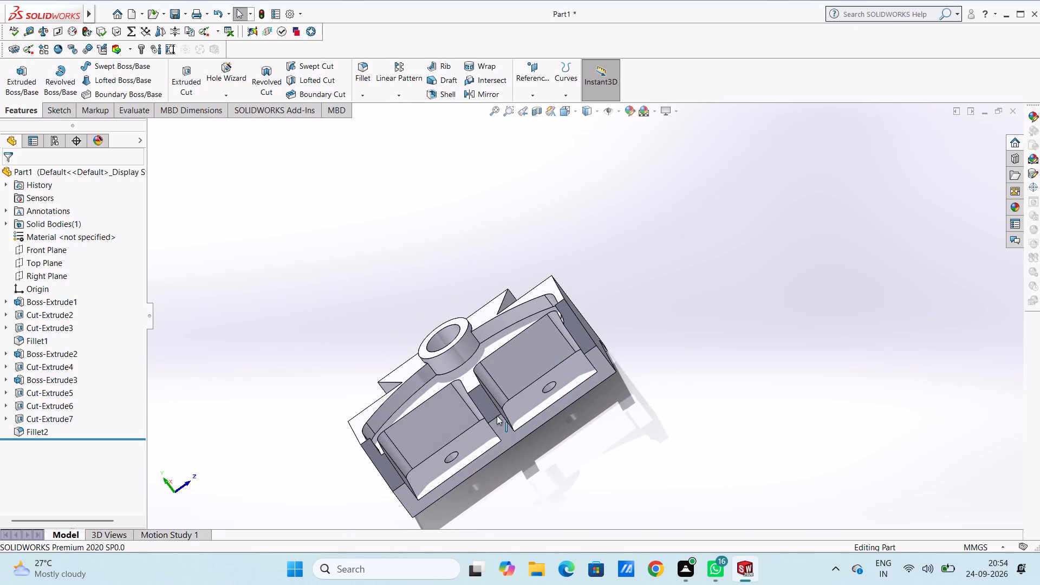
middle_click_drag(468, 406, 428, 467)
scroll(393, 417, "down", 5)
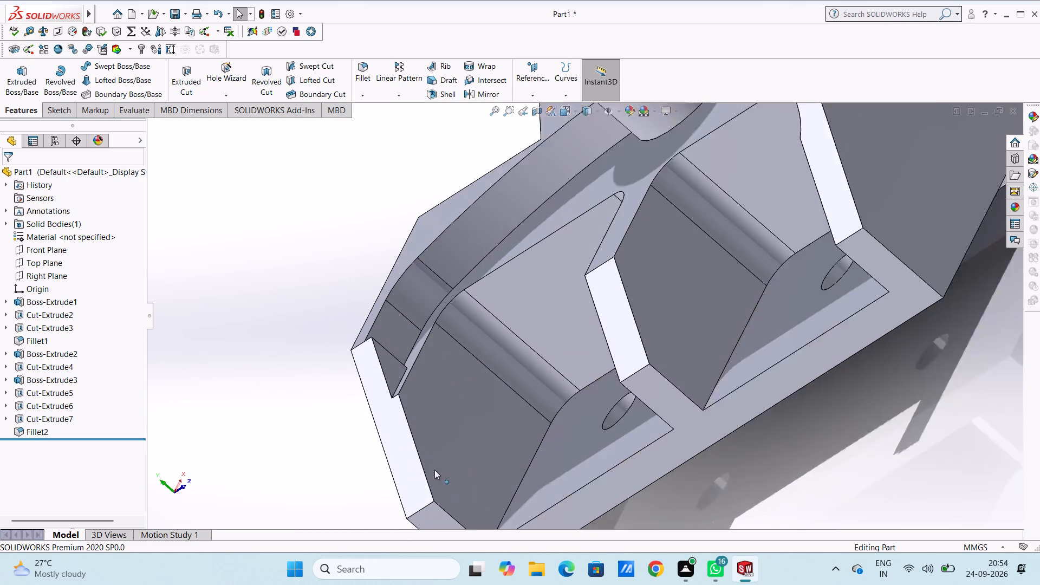
scroll(434, 470, "down", 2)
middle_click_drag(490, 353, 492, 405)
scroll(399, 389, "down", 6)
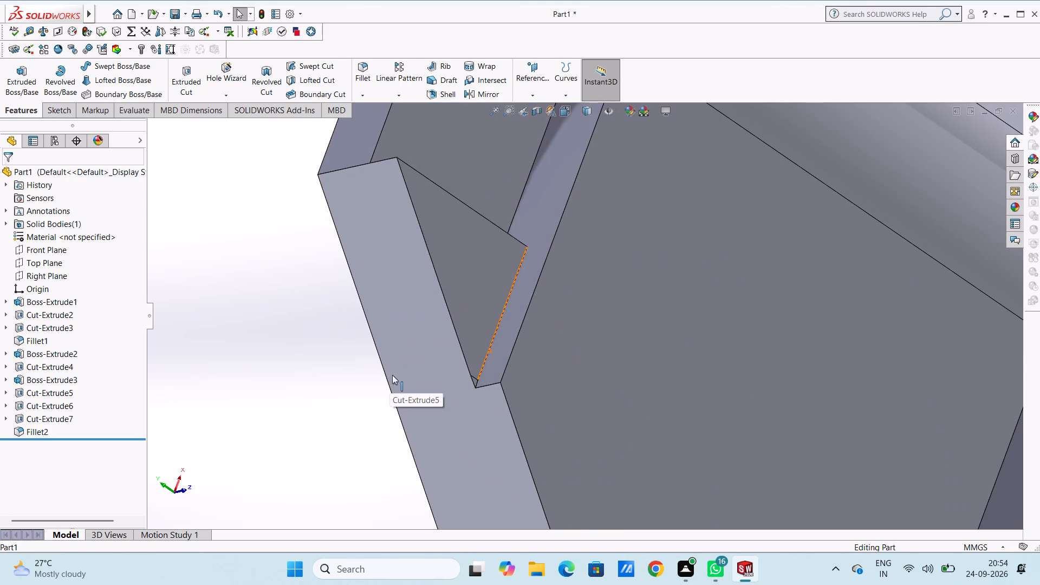
left_click(363, 69)
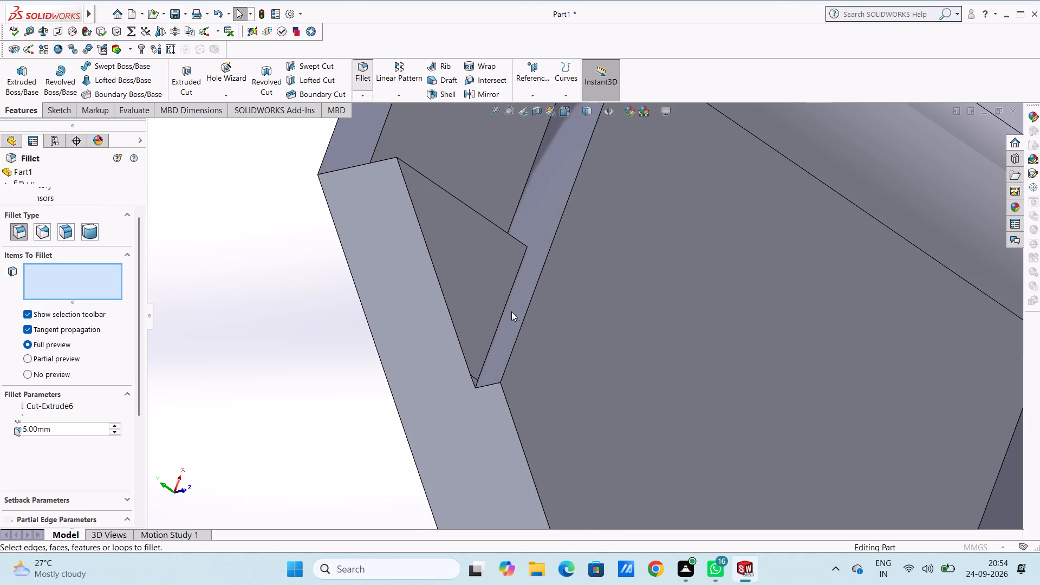
left_click(503, 312)
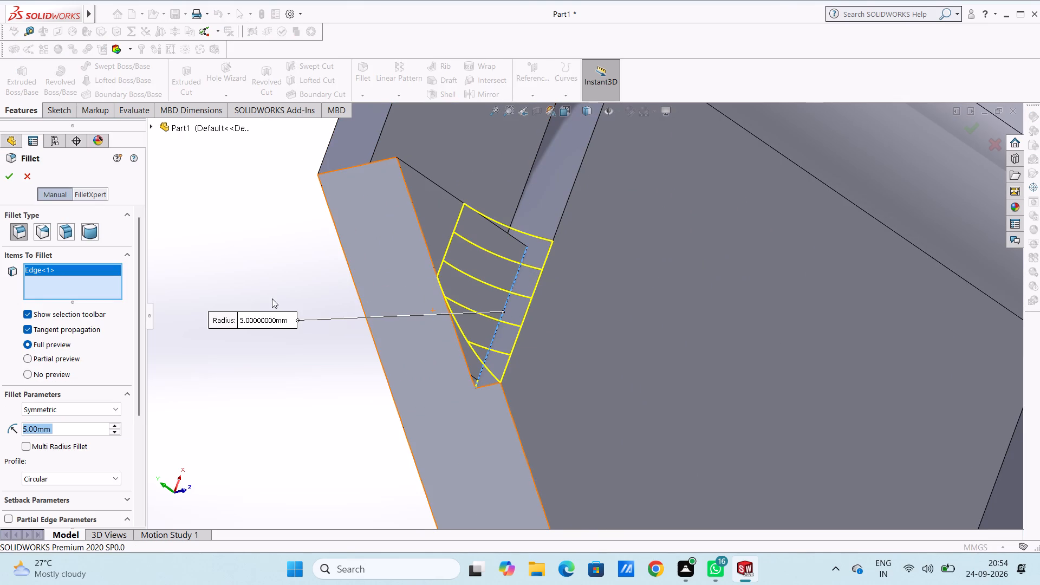
left_click(10, 180)
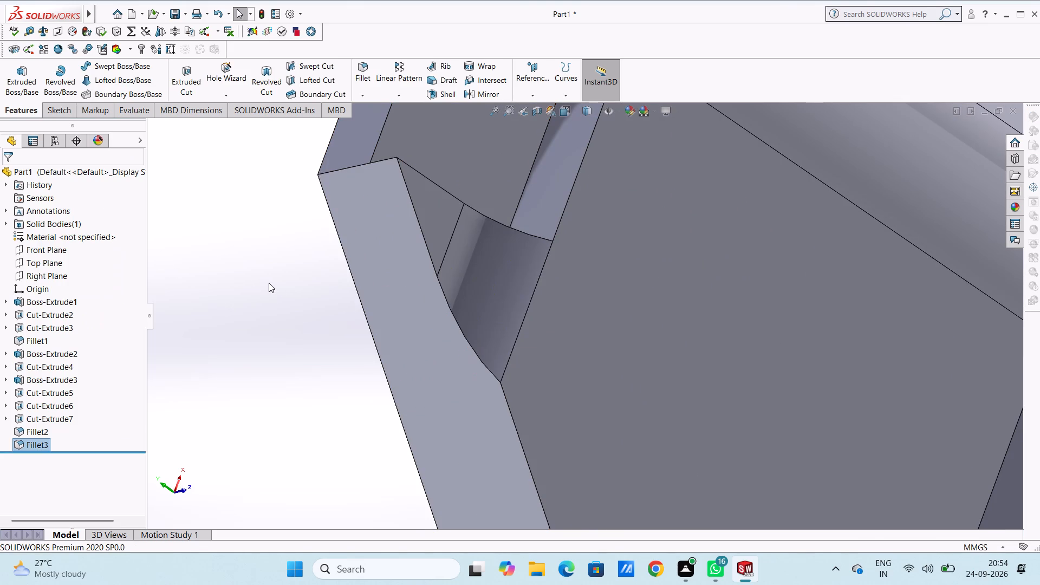
left_click(269, 283)
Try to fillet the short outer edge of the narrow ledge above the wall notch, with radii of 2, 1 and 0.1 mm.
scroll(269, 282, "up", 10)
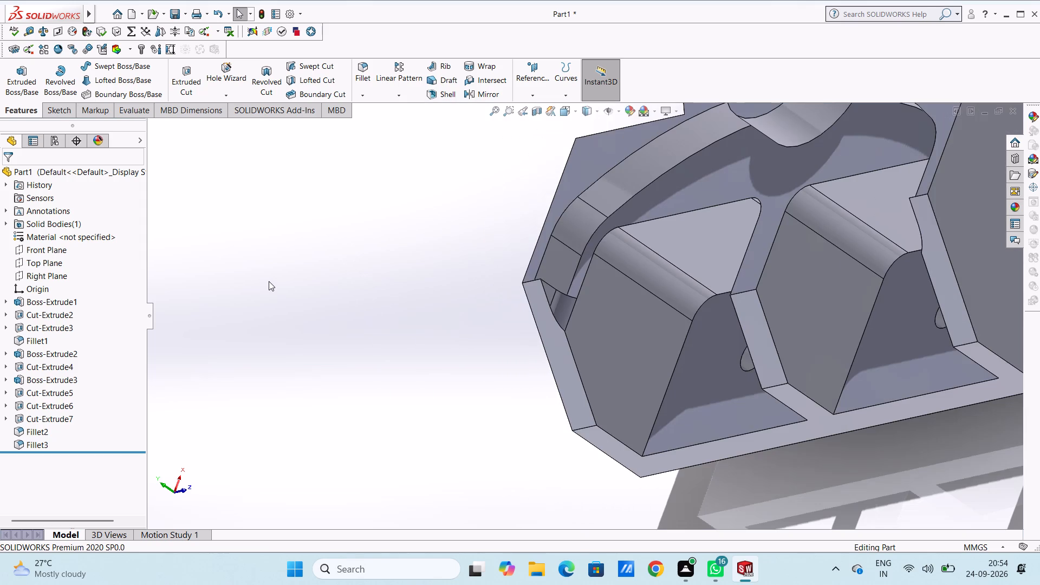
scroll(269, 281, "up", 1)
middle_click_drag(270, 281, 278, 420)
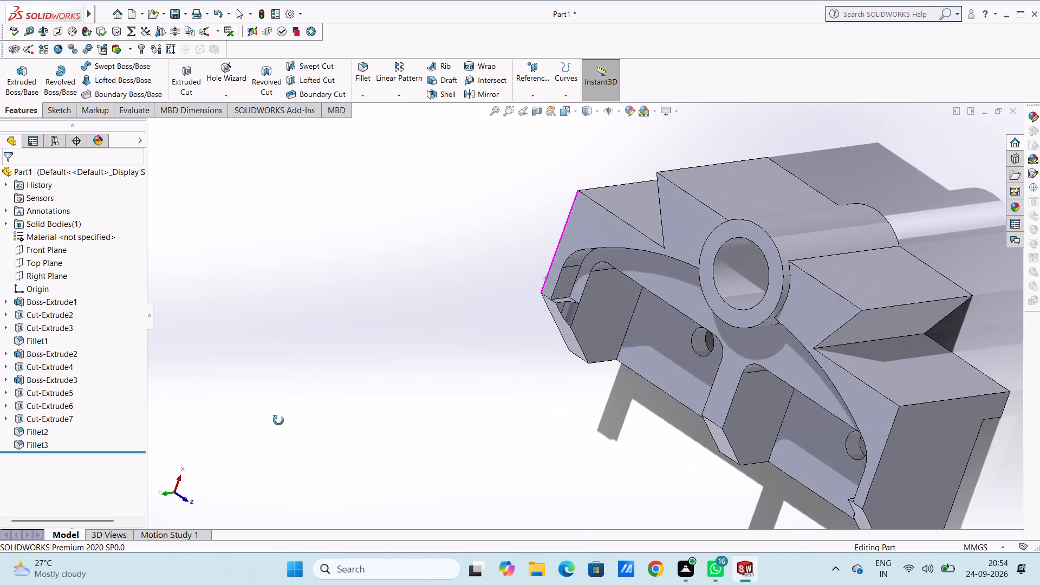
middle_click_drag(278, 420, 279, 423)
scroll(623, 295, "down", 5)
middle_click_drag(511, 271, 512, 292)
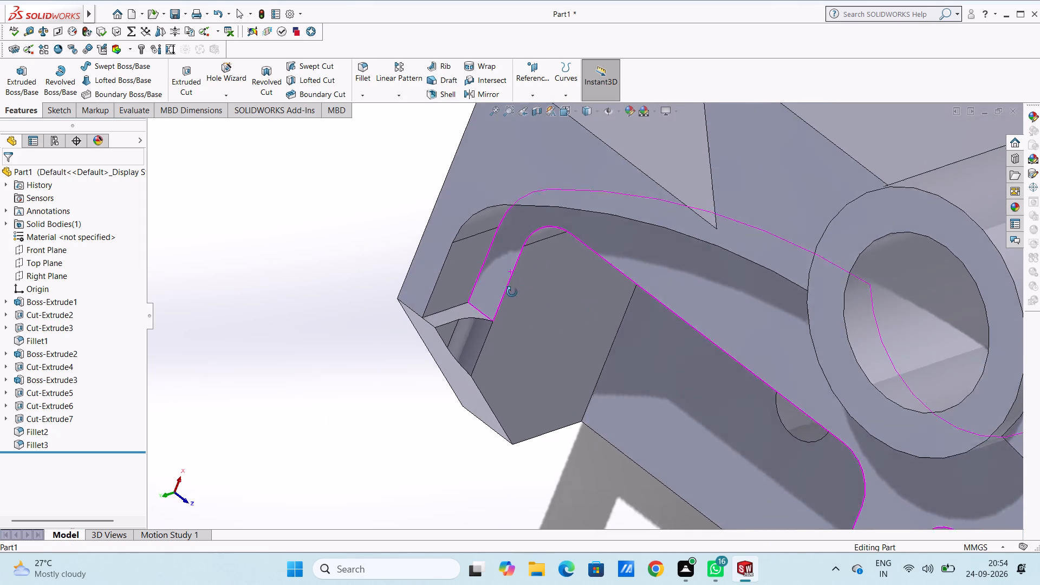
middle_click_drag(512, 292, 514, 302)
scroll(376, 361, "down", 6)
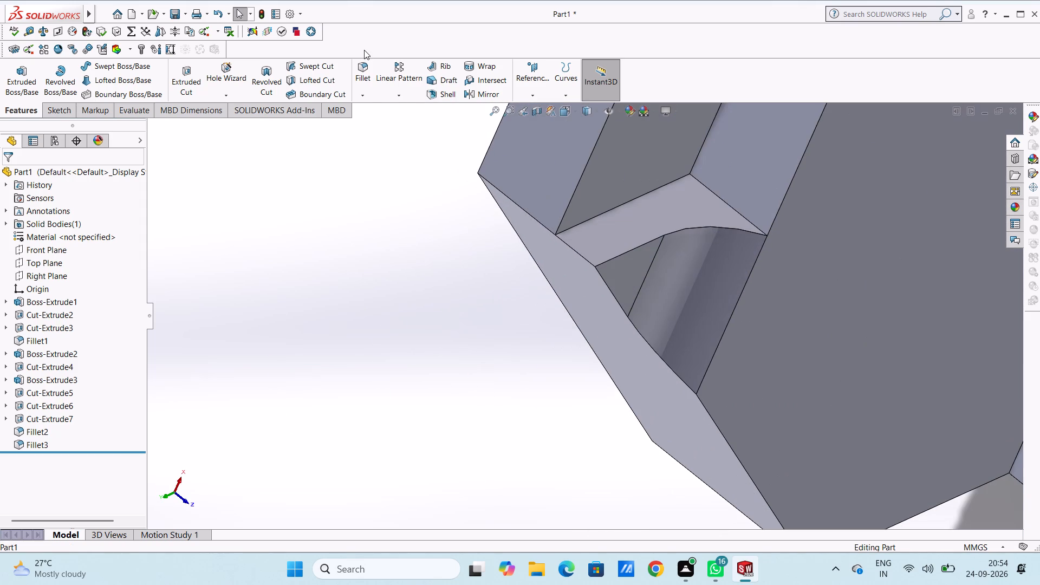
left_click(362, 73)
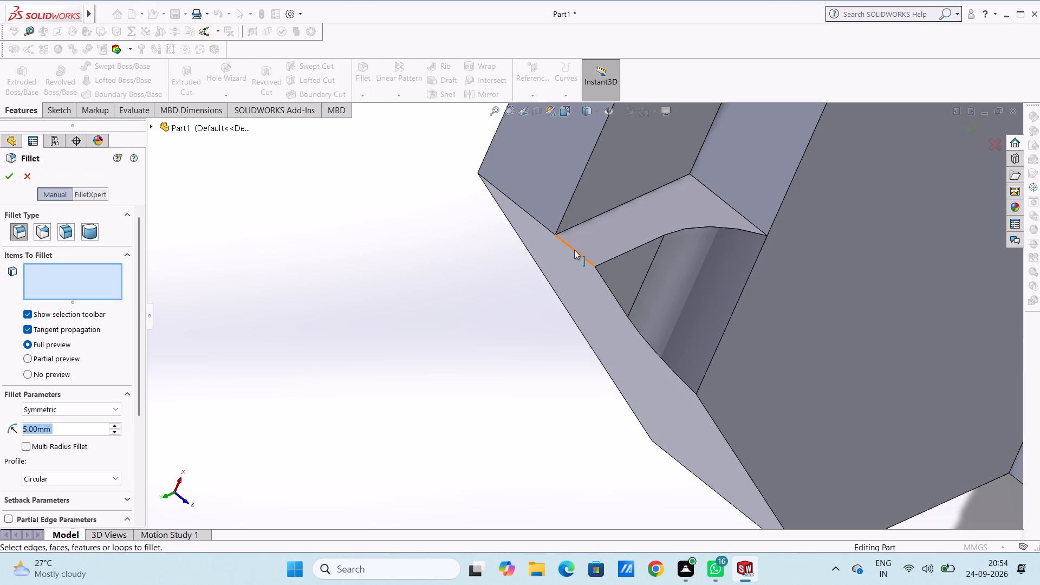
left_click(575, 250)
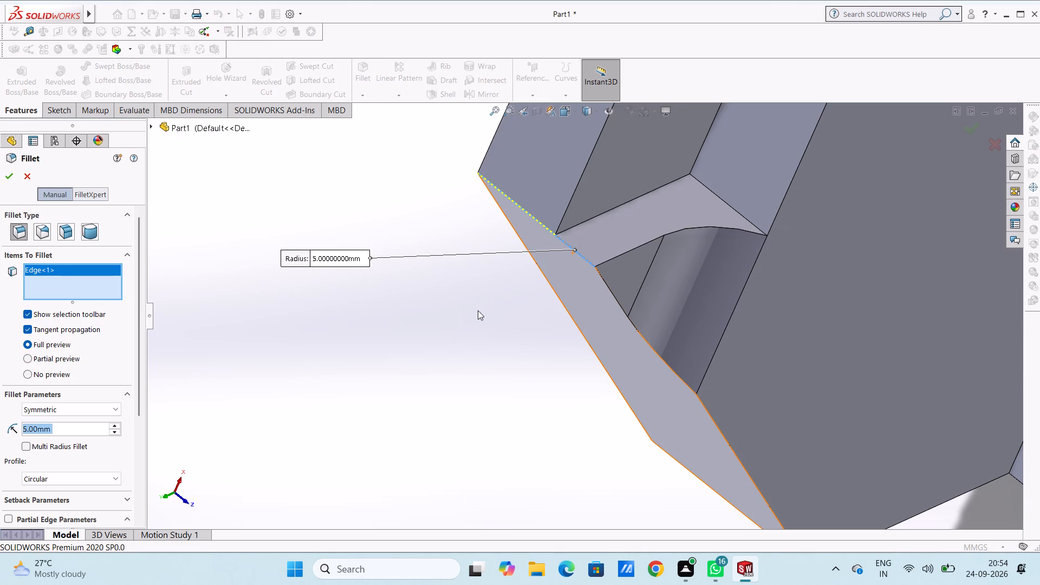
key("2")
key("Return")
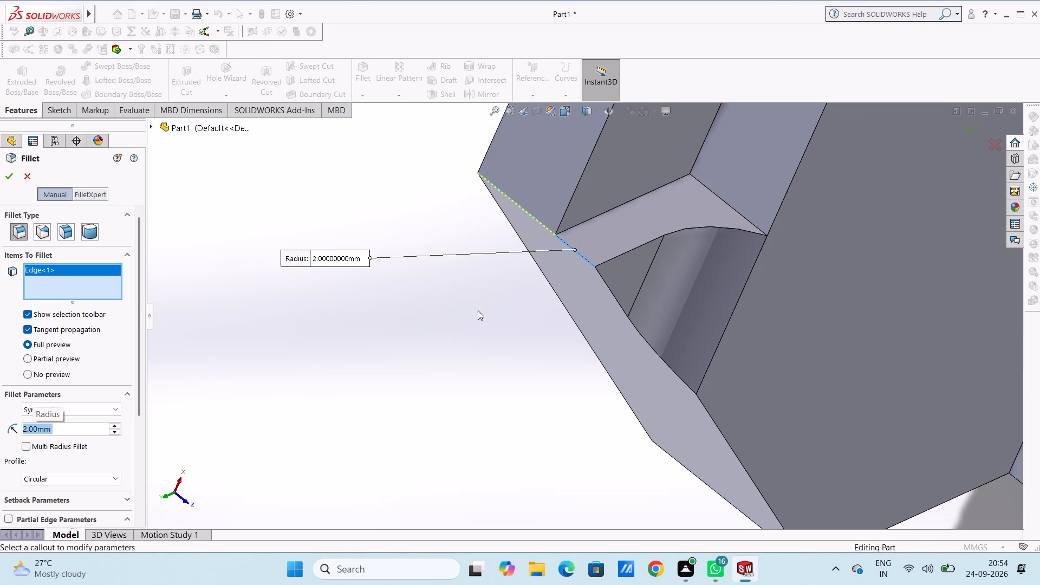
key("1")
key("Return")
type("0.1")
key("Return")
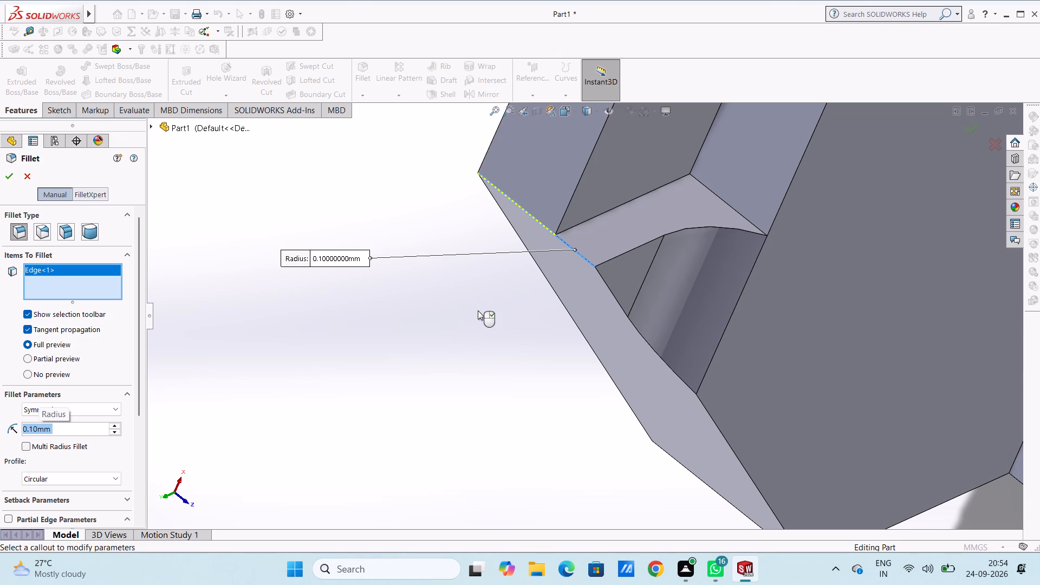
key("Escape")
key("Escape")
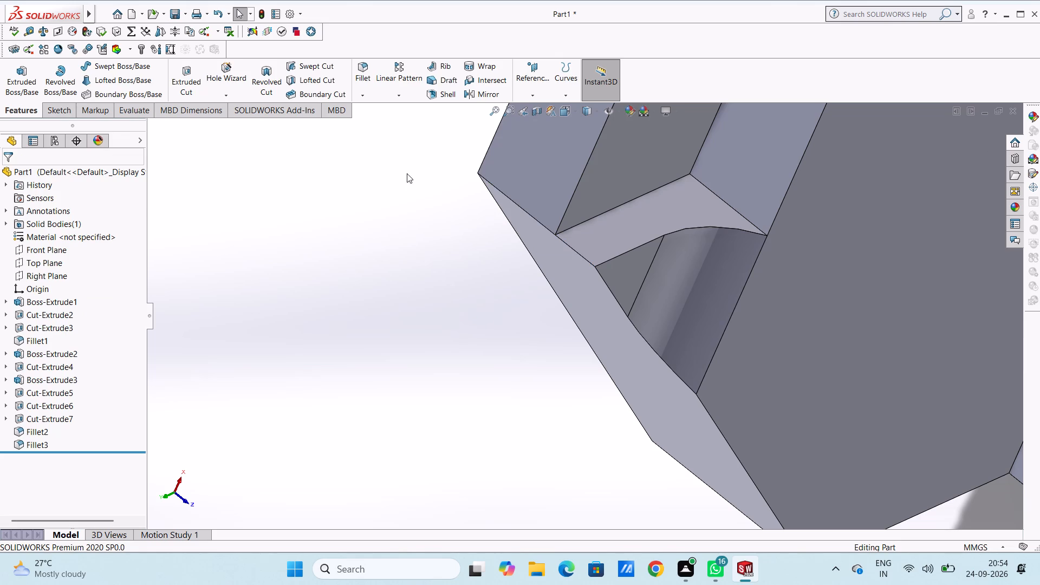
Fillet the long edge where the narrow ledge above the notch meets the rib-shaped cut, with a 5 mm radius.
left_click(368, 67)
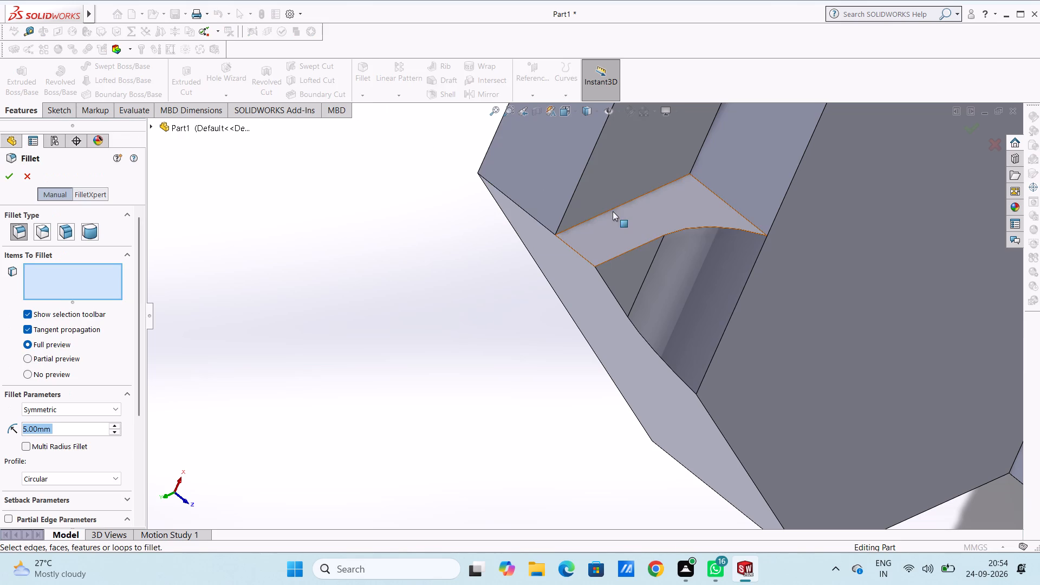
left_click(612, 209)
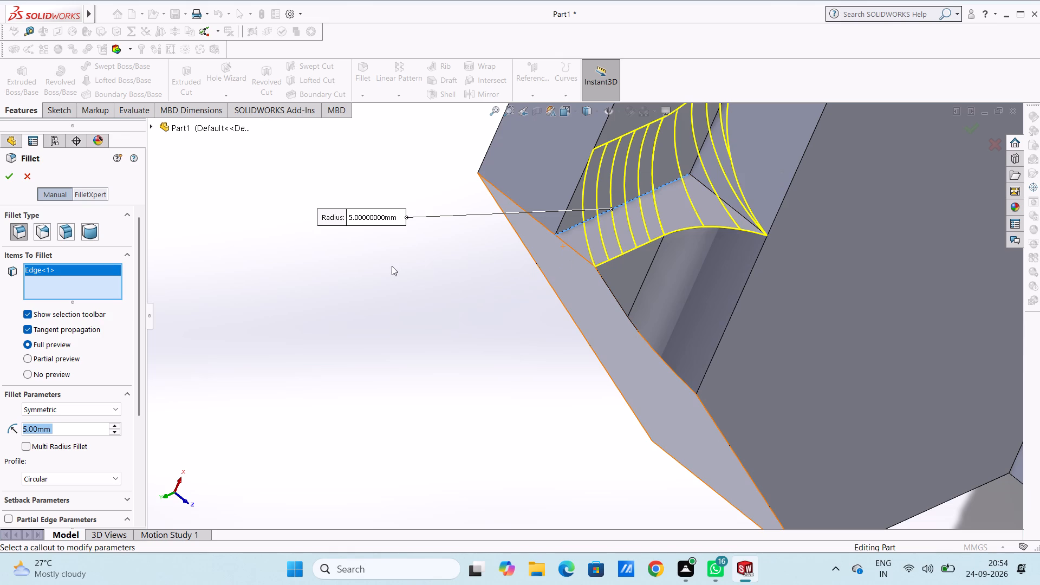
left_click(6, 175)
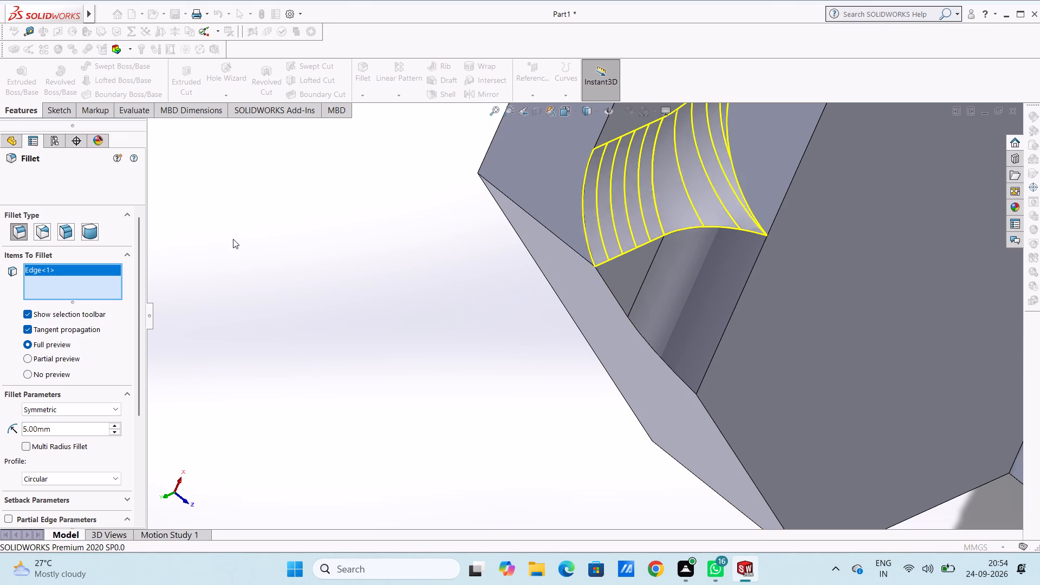
Examine the filleted wall notches, the rib-shaped cut and both pockets of the jaw from several angles.
scroll(275, 237, "up", 9)
middle_click_drag(357, 270, 397, 243)
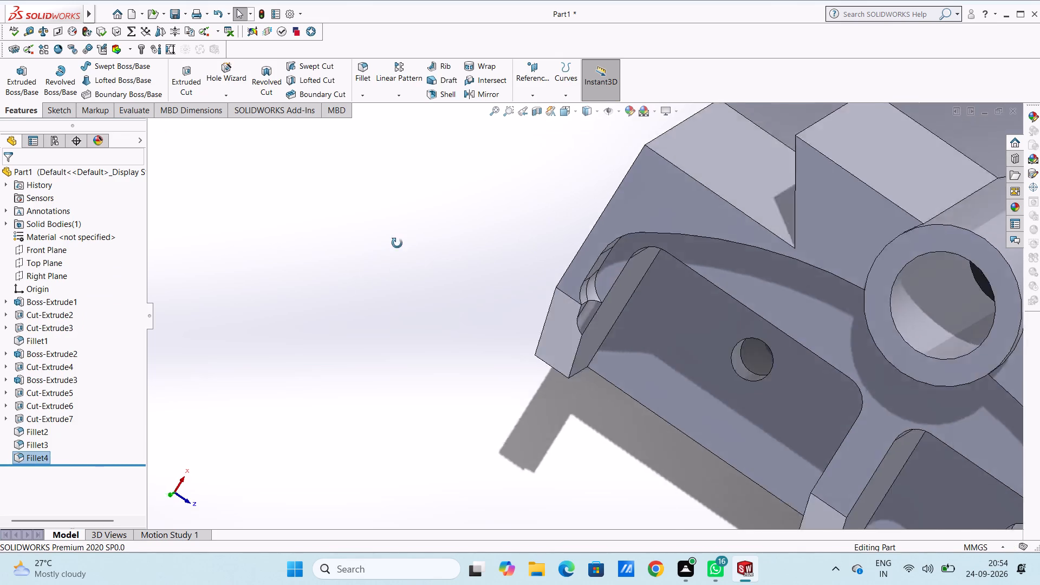
middle_click_drag(397, 243, 395, 210)
middle_click_drag(406, 267, 418, 244)
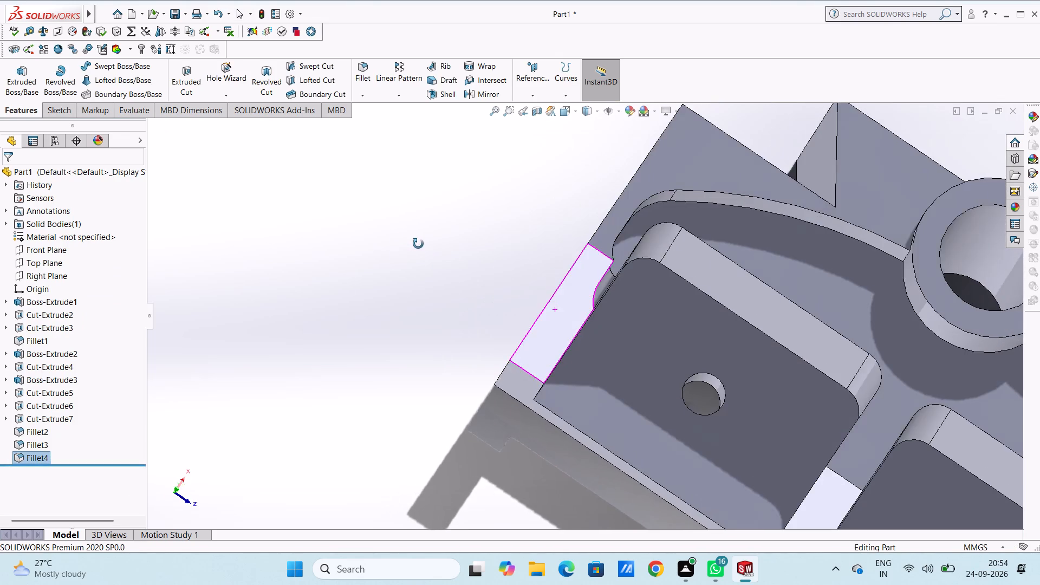
middle_click_drag(418, 244, 406, 239)
scroll(406, 239, "up", 3)
middle_click_drag(408, 240, 421, 245)
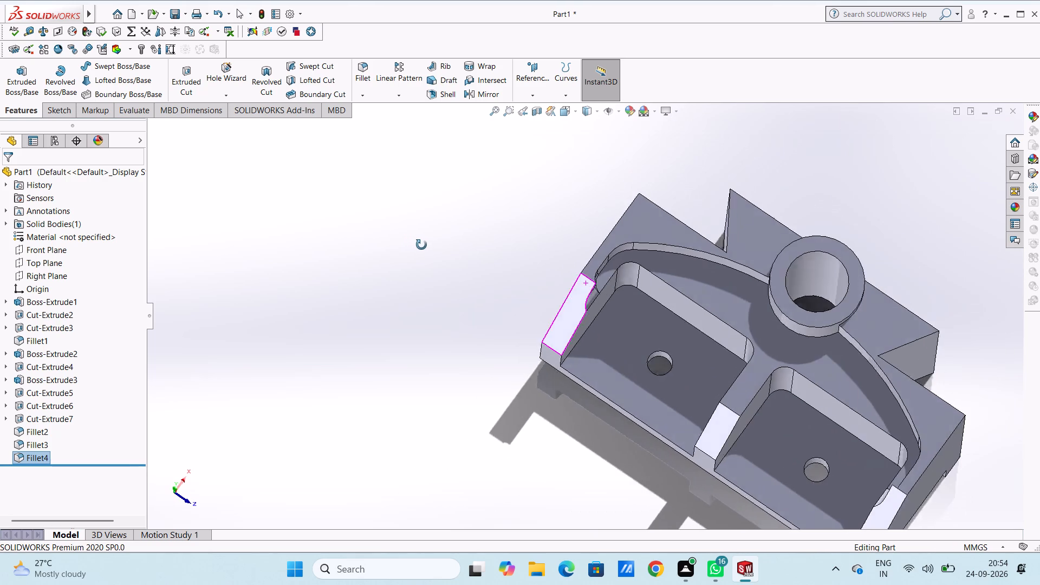
middle_click_drag(421, 245, 413, 249)
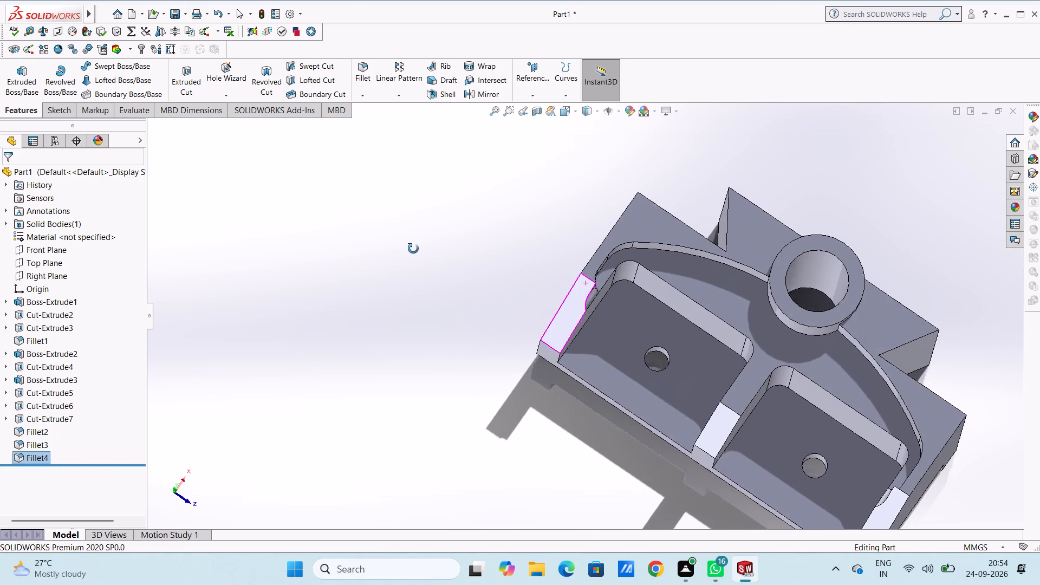
middle_click_drag(413, 249, 404, 270)
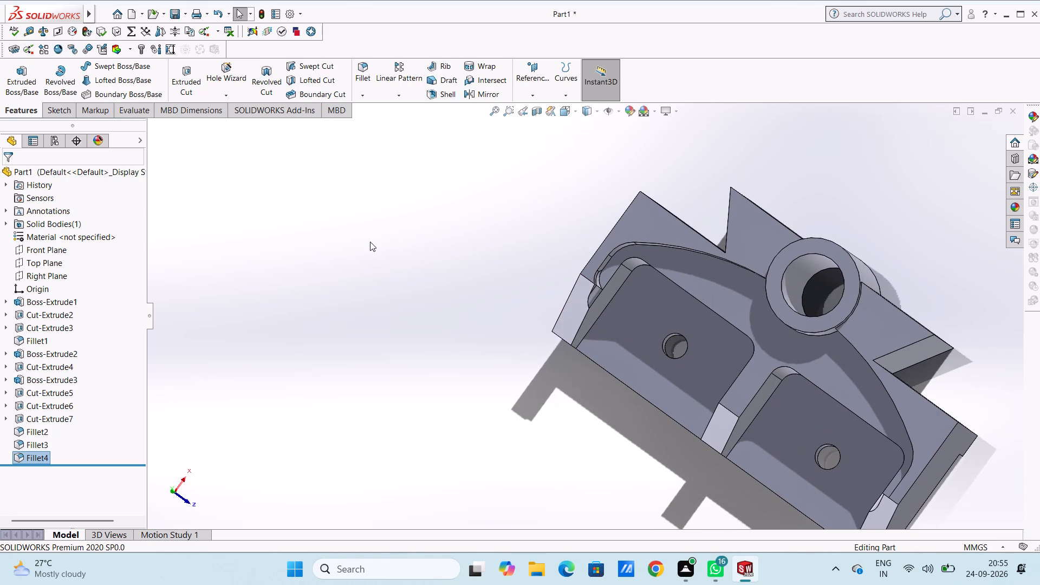
Undo the notch fillets, both wall cuts and the rib-shaped cut, back to editing the rib profile sketch.
key("ctrl+z")
key("ctrl+z")
key("ctrl+z")
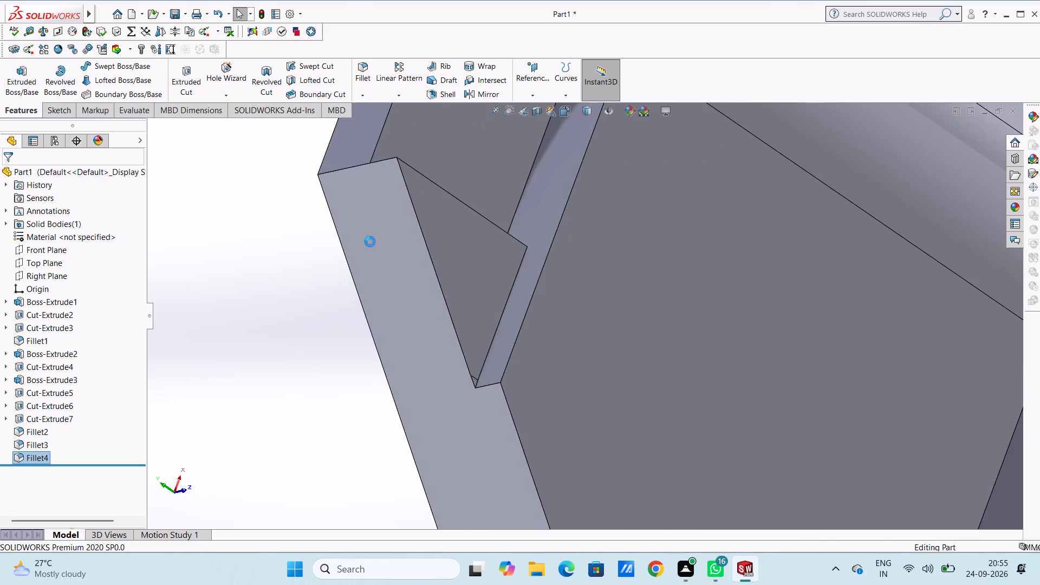
key("ctrl+z")
key("ctrl+z")
key("ctrl+z")
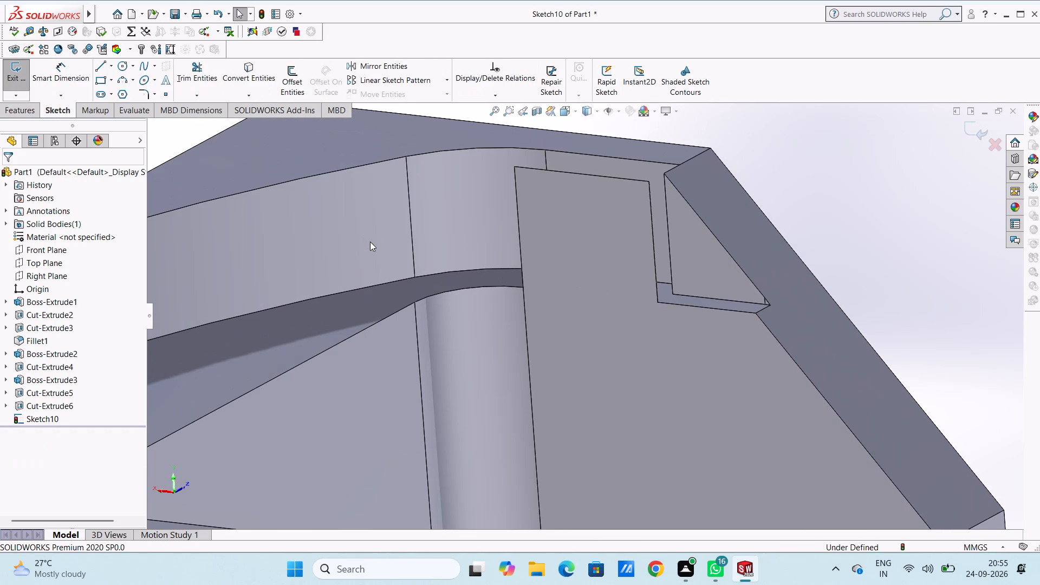
key("ctrl+z")
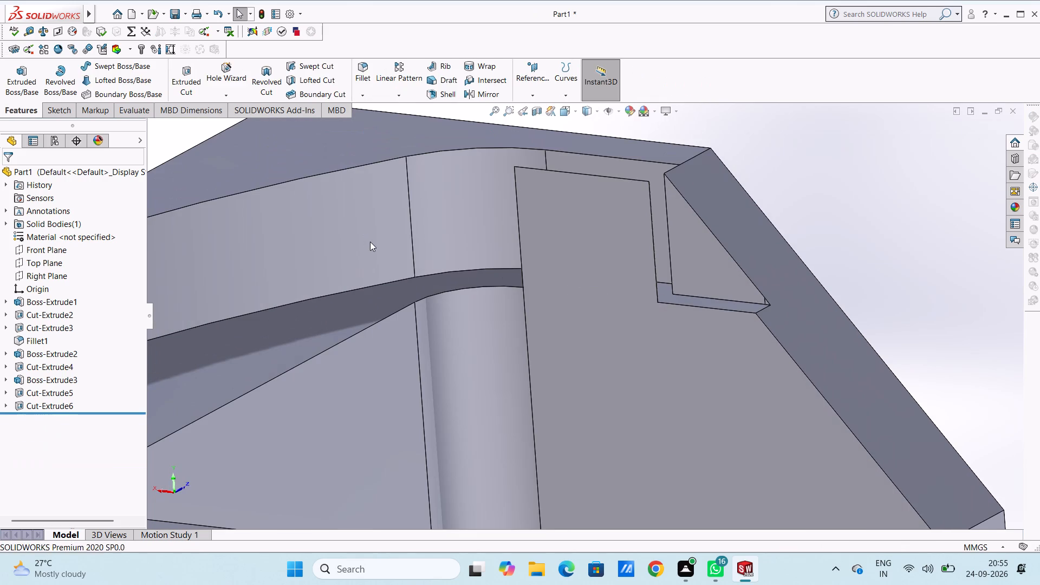
key("ctrl+z")
key("ctrl+z")
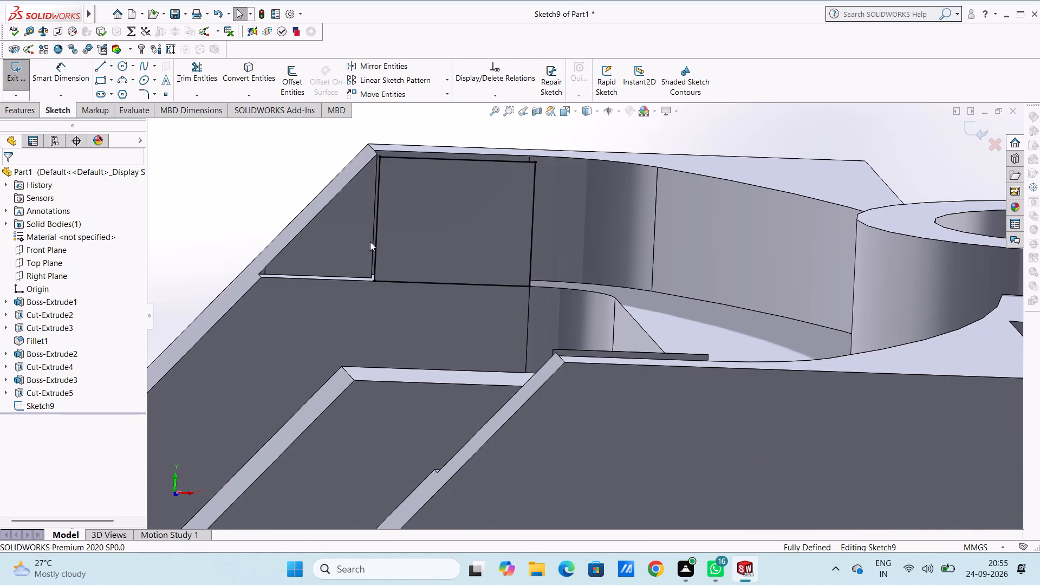
key("ctrl+z")
key("ctrl+z")
key("ctrl+z")
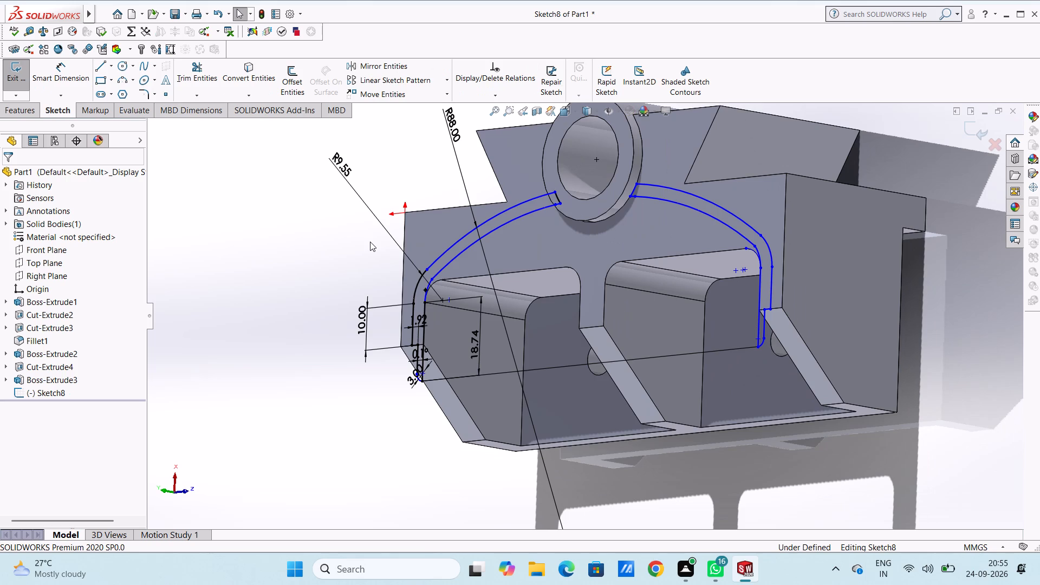
Examine the rib profile sketch, especially the stepped lower end of its dimensioned leg beside the pocket.
middle_click_drag(465, 166, 514, 165)
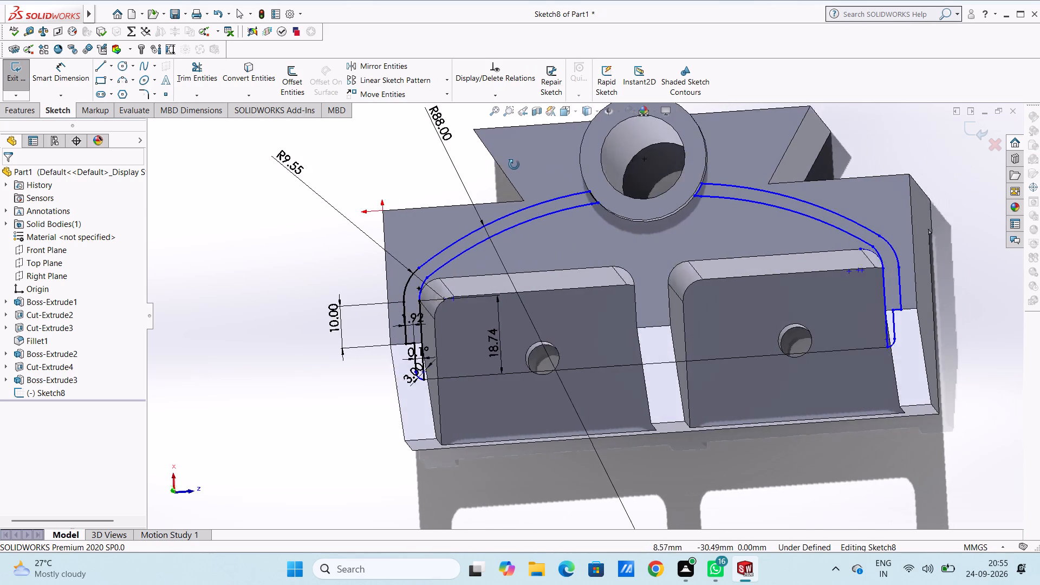
middle_click_drag(514, 165, 517, 169)
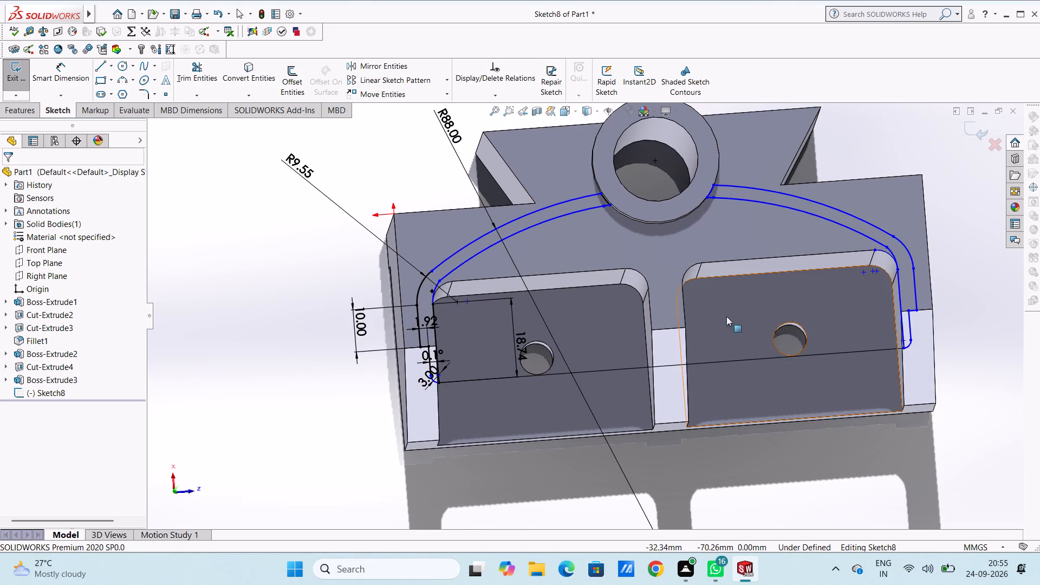
scroll(748, 296, "down", 2)
scroll(313, 365, "down", 2)
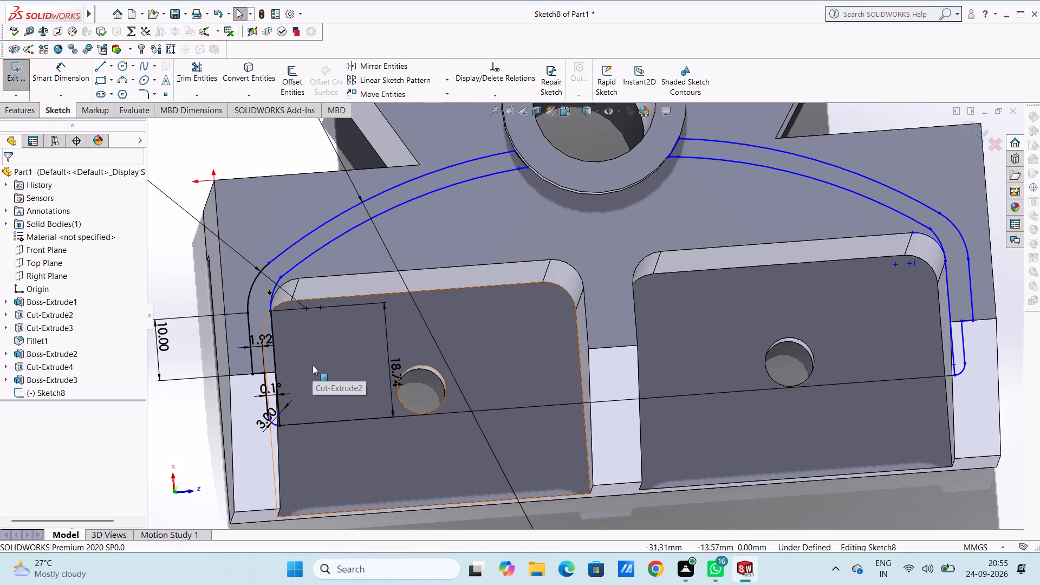
scroll(313, 365, "down", 1)
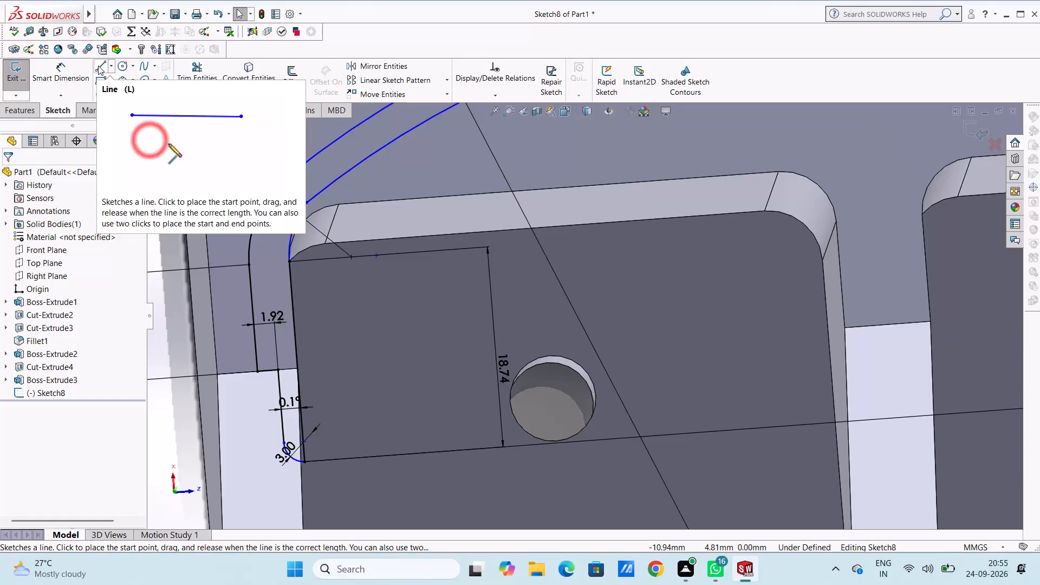
scroll(318, 231, "up", 4)
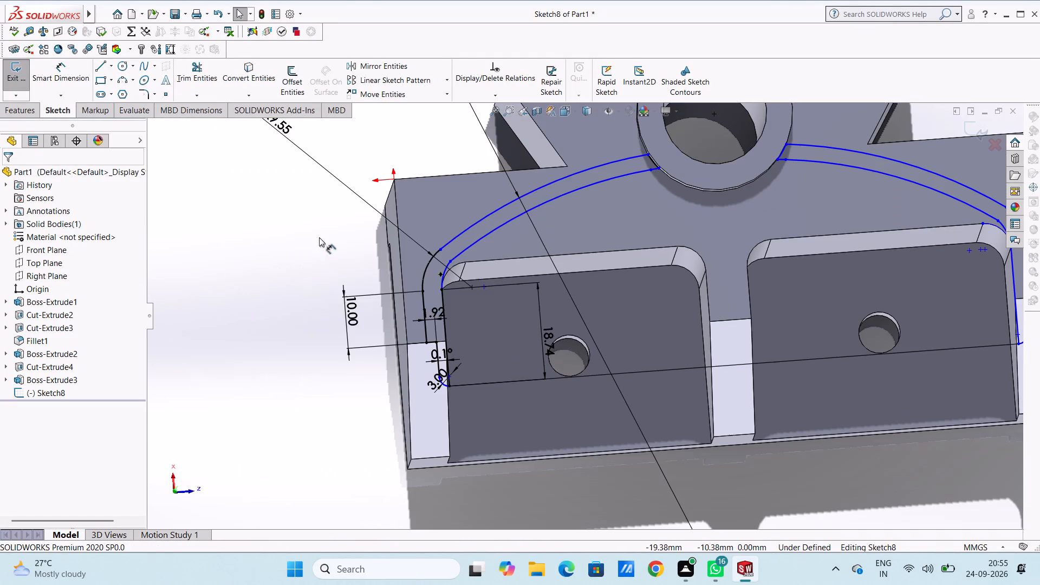
middle_click_drag(469, 326, 461, 329)
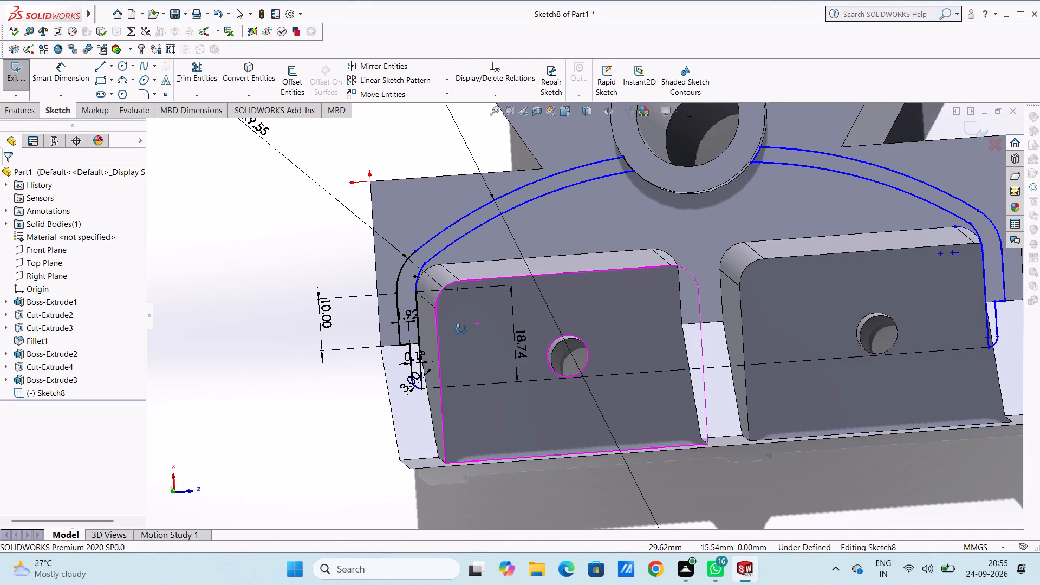
middle_click_drag(461, 329, 463, 331)
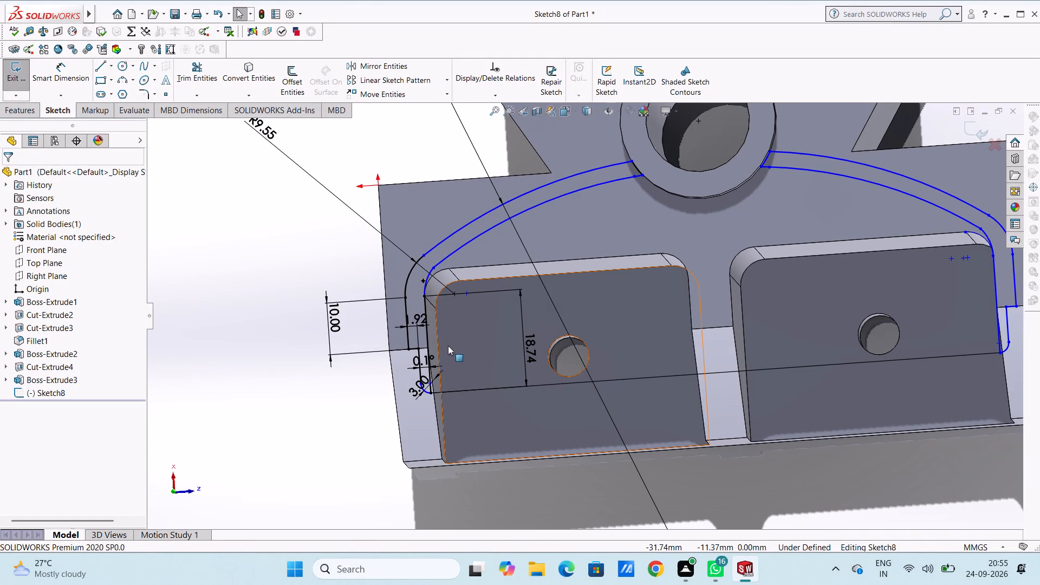
scroll(461, 344, "down", 6)
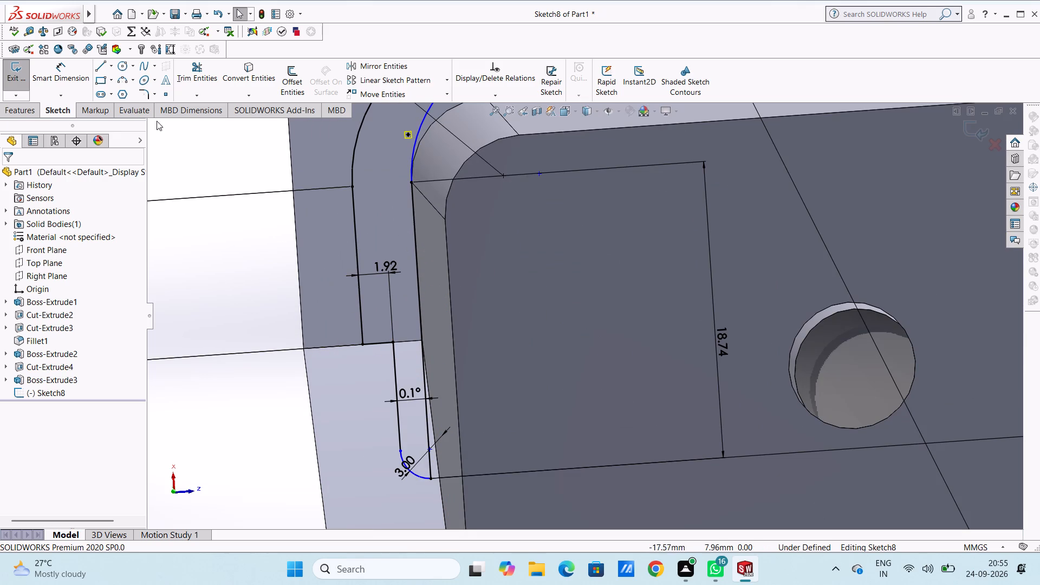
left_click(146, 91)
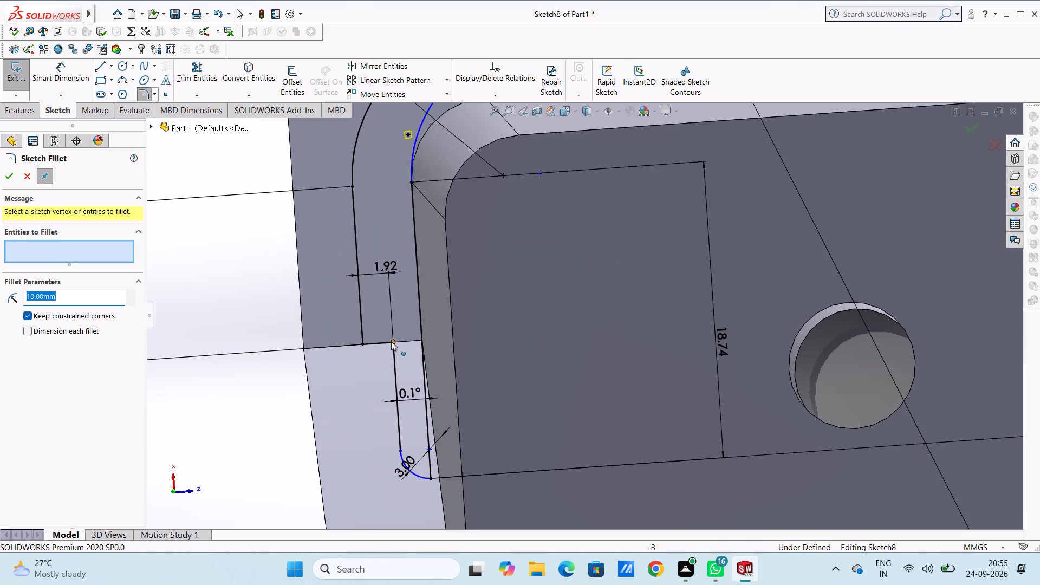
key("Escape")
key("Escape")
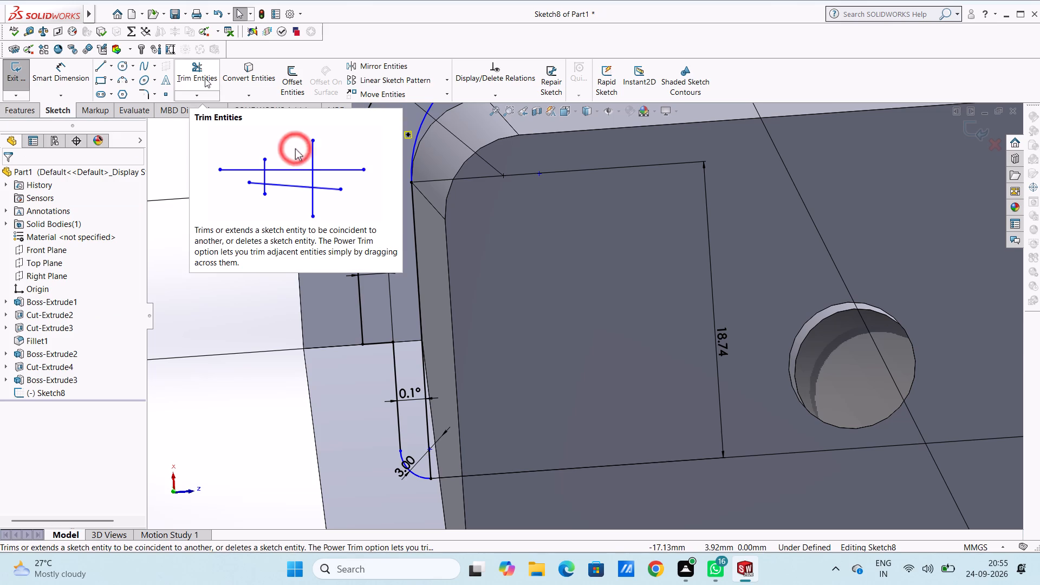
Trim away the short step edge and the lower outer leg line at the rib profile's stepped end.
left_click(205, 78)
left_click(382, 341)
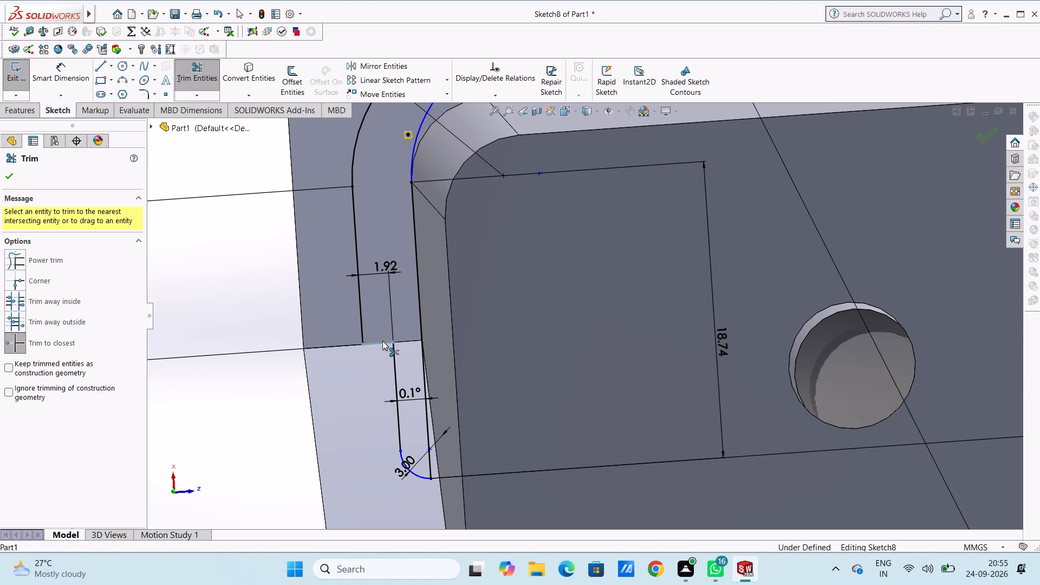
left_click(392, 357)
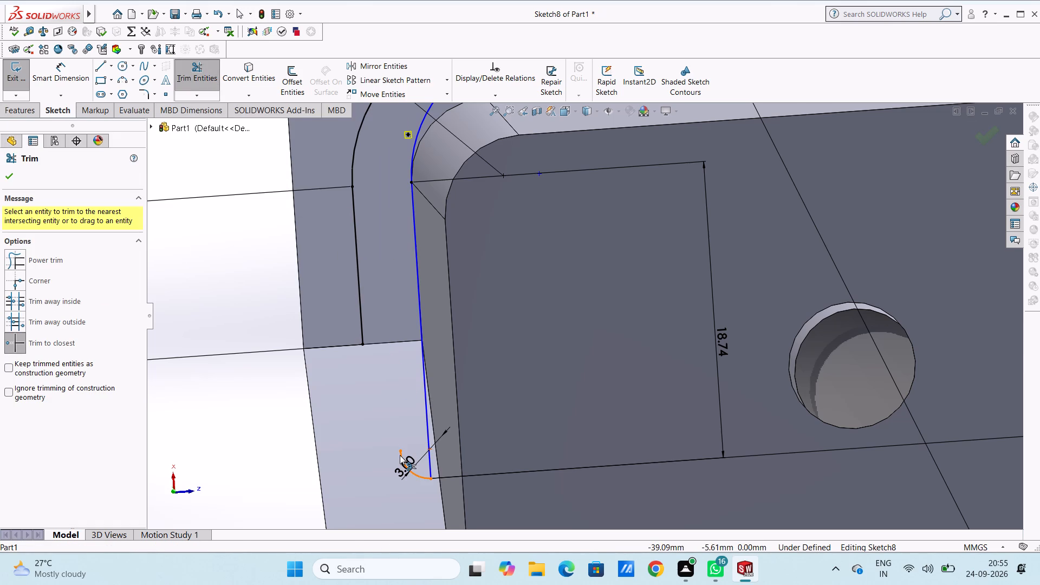
key("Escape")
key("Escape")
key("Escape")
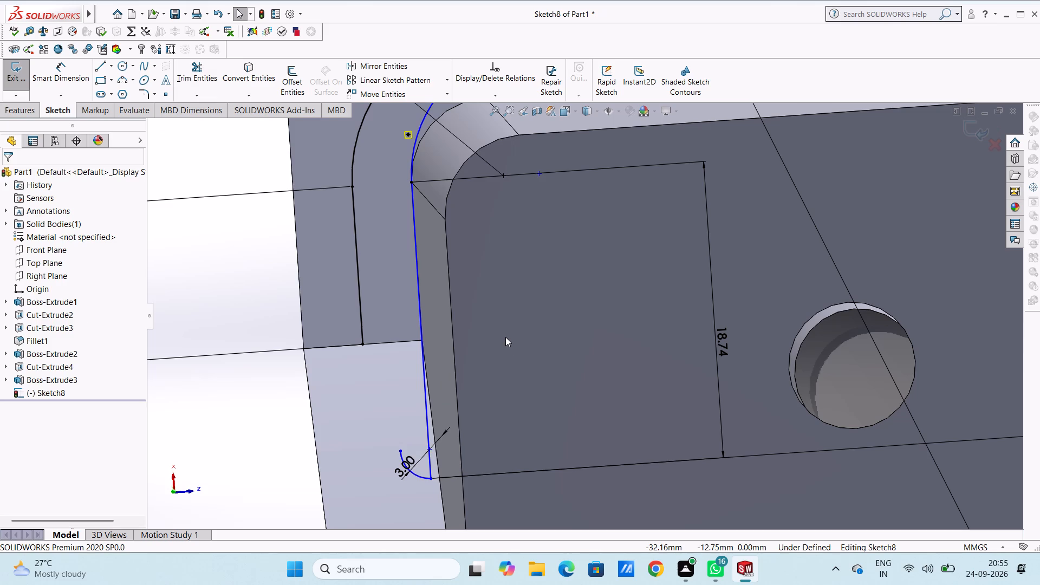
Offset the rib's outer R88 arc, R9.55 corner arc and 10 mm leg line inward by 1.5 mm, with chain selection off.
middle_click_drag(505, 336, 511, 340)
scroll(509, 339, "up", 5)
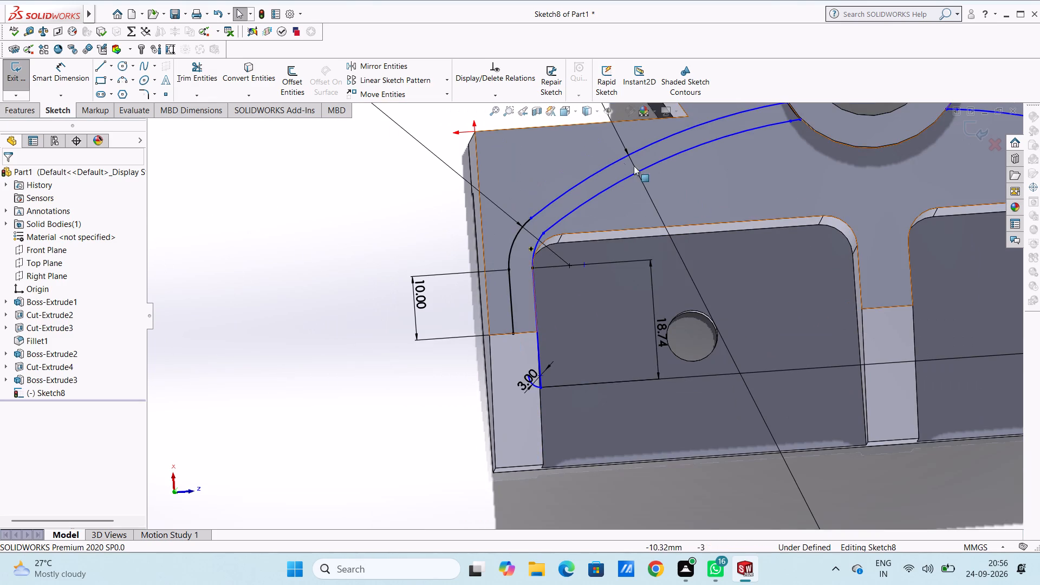
left_click(292, 74)
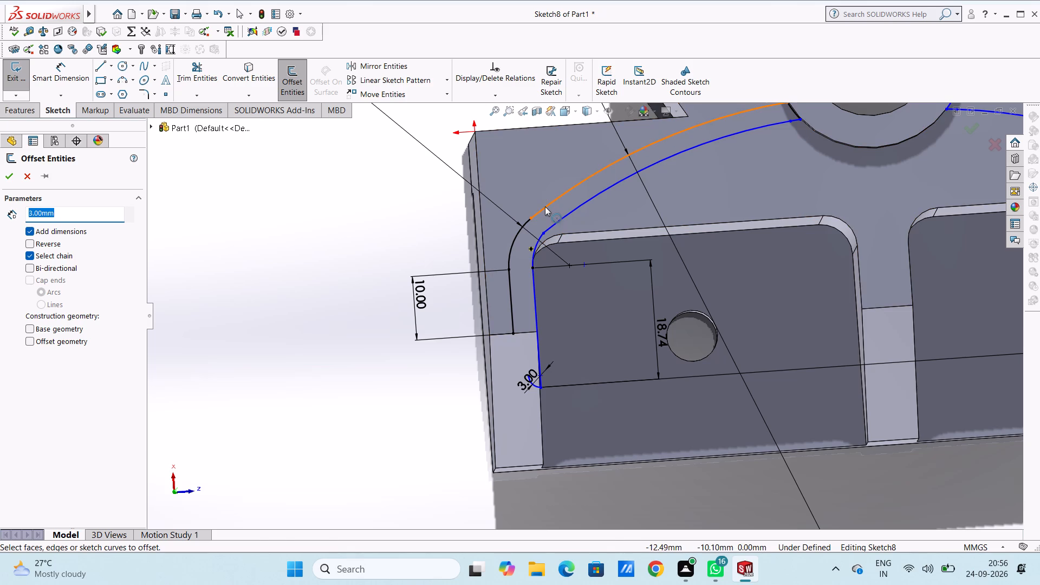
left_click(545, 206)
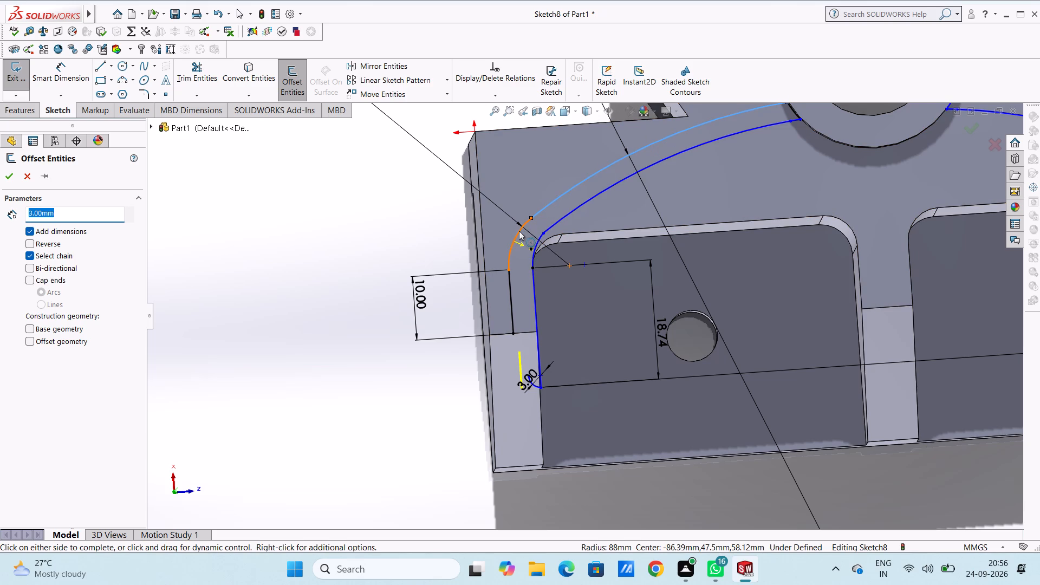
scroll(624, 191, "up", 4)
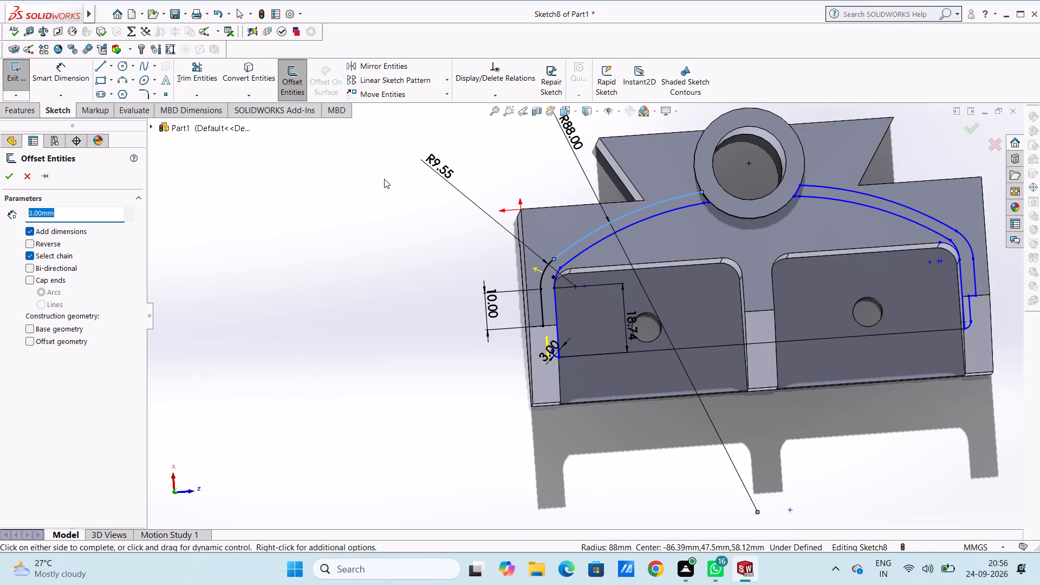
key("1")
key("Return")
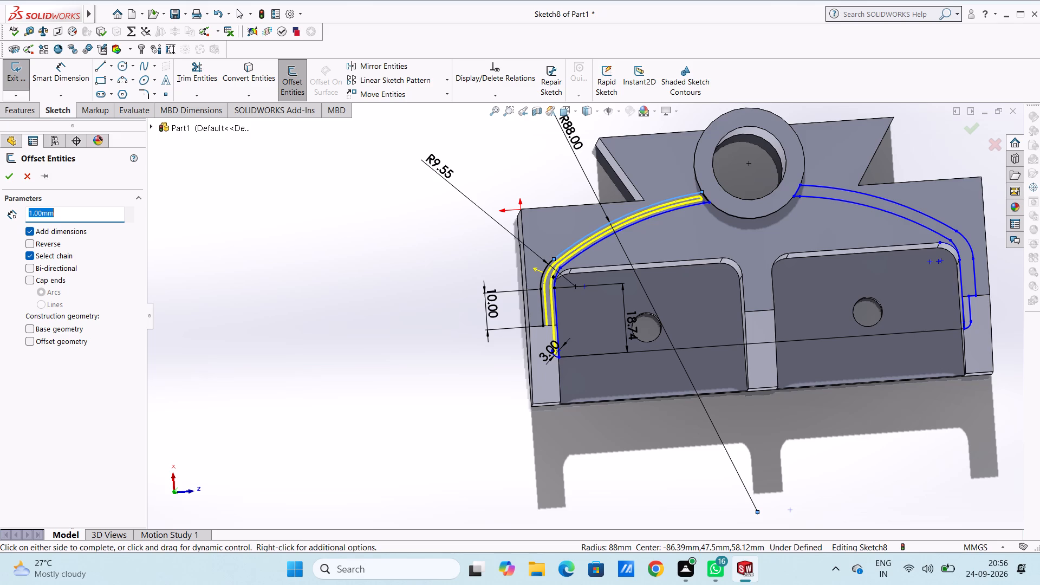
left_click(28, 255)
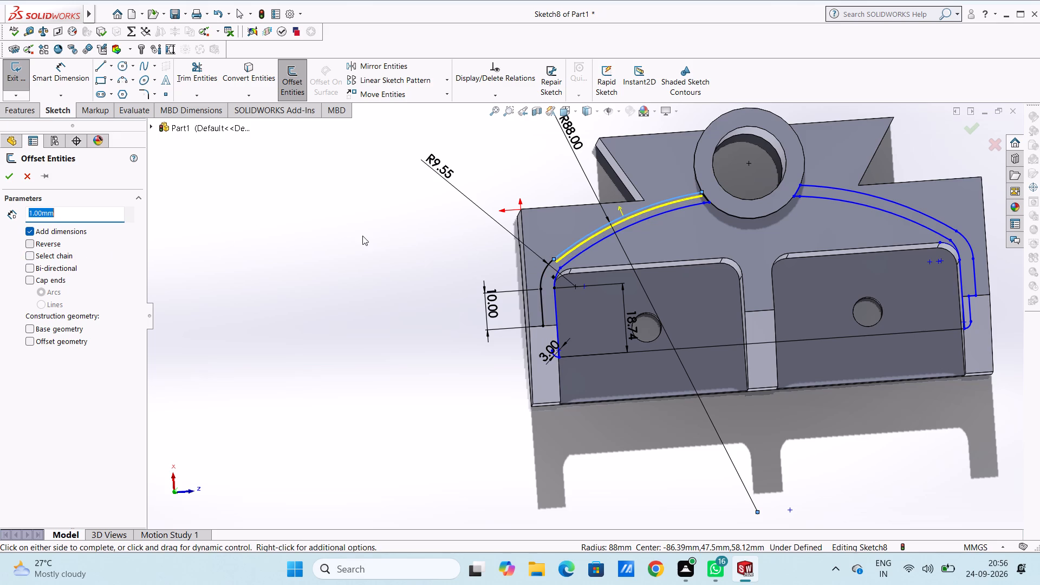
key("2")
key("Return")
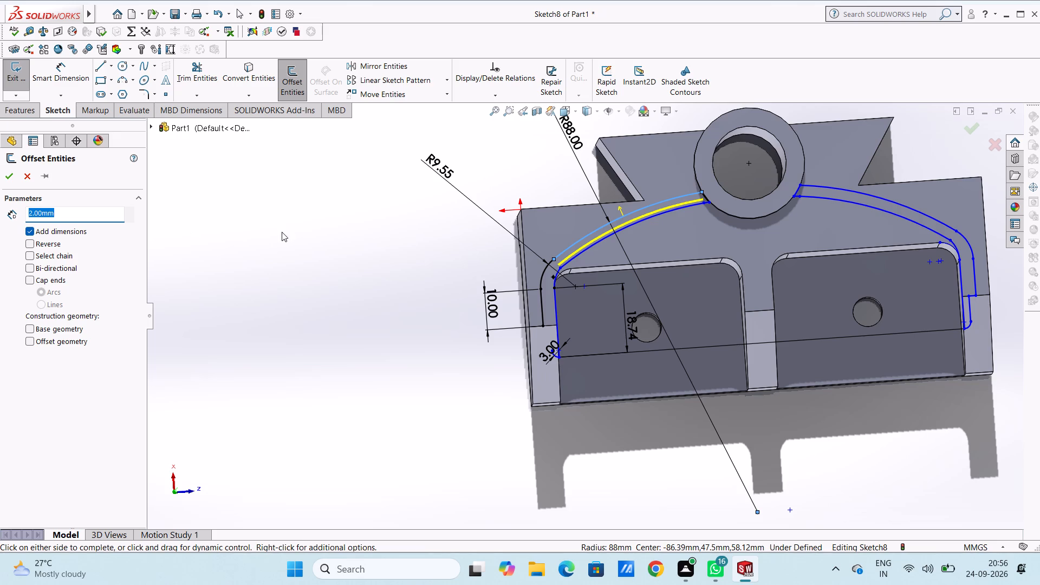
key("1")
key("Return")
type("1.5")
key("Return")
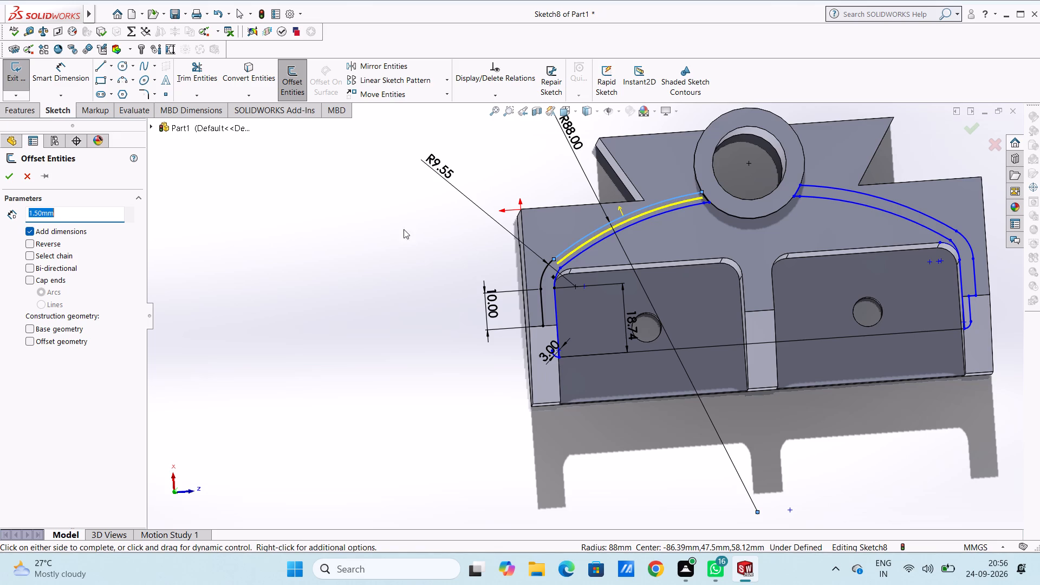
left_click(542, 273)
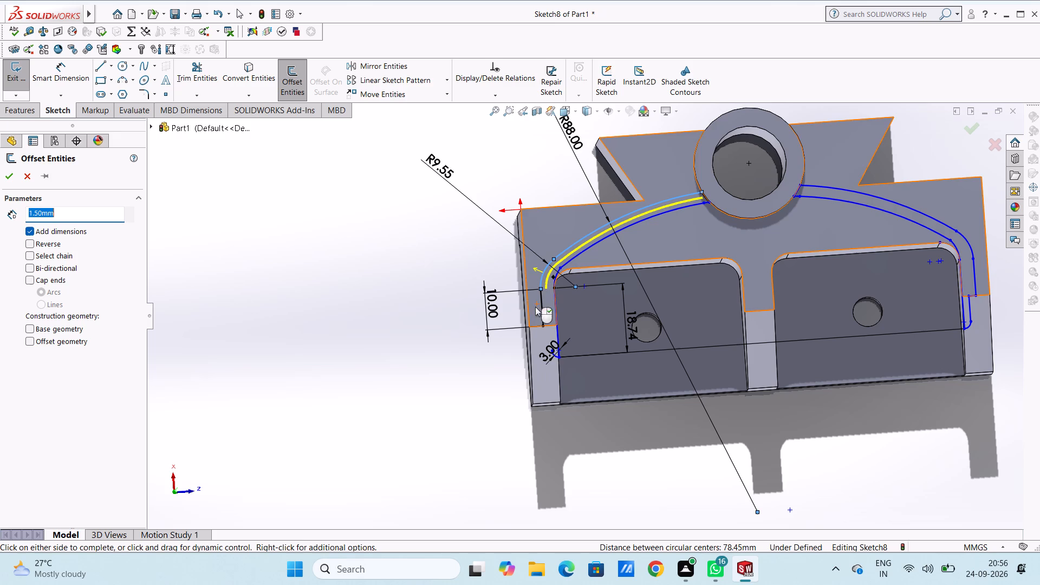
left_click(541, 310)
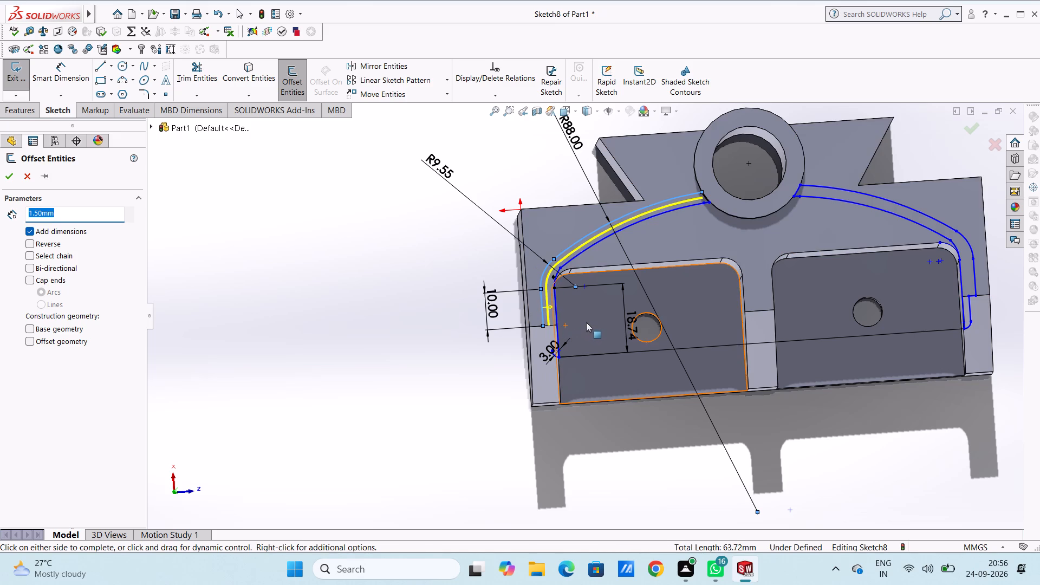
scroll(589, 328, "down", 5)
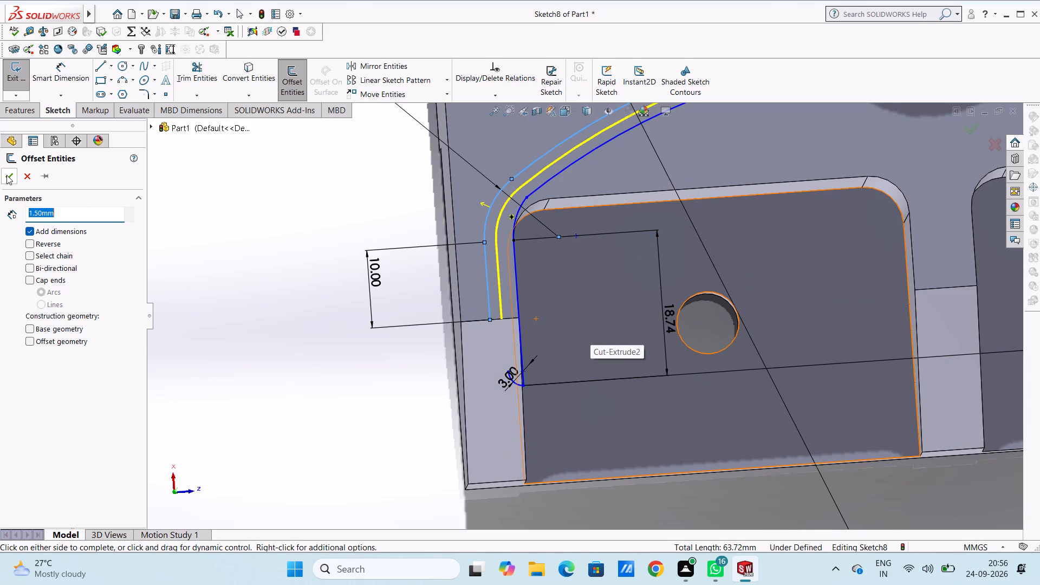
left_click(6, 175)
Draw a line about 6.86 mm long extending the offset leg straight down to the level of the small end arc.
scroll(248, 202, "up", 5)
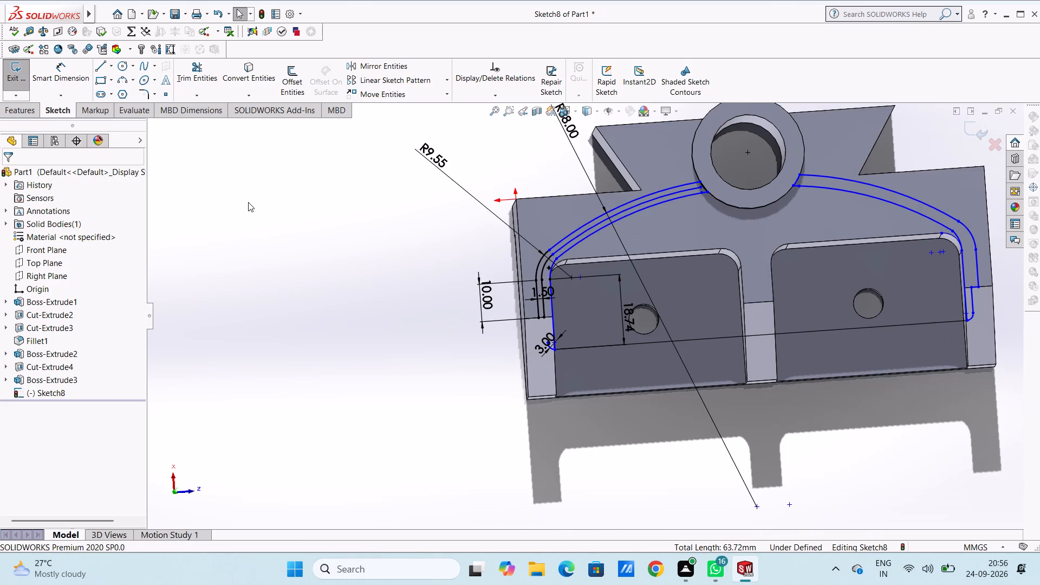
scroll(676, 263, "down", 5)
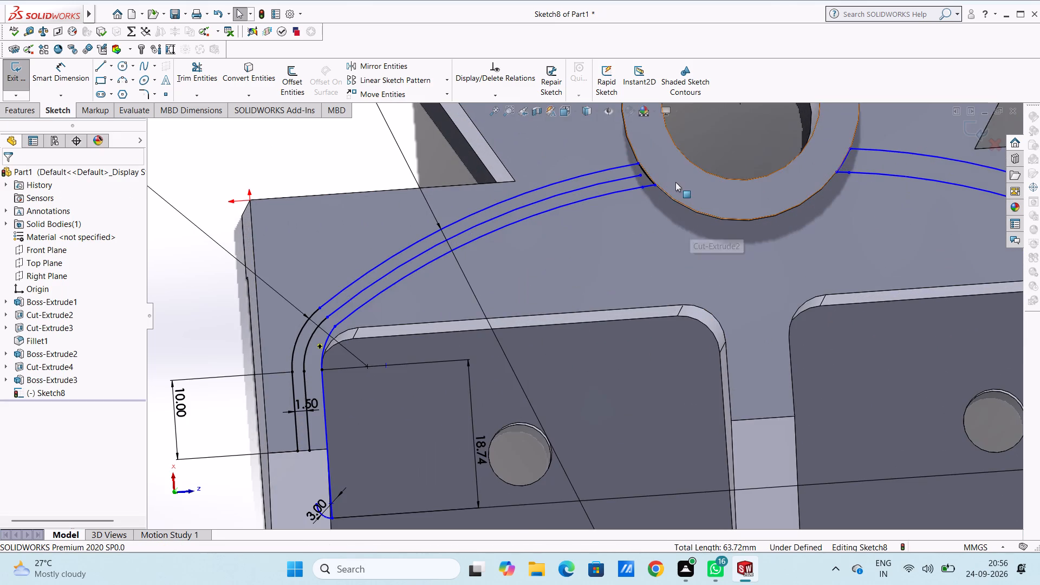
scroll(674, 181, "down", 1)
scroll(627, 245, "up", 6)
scroll(550, 385, "down", 4)
scroll(485, 375, "down", 3)
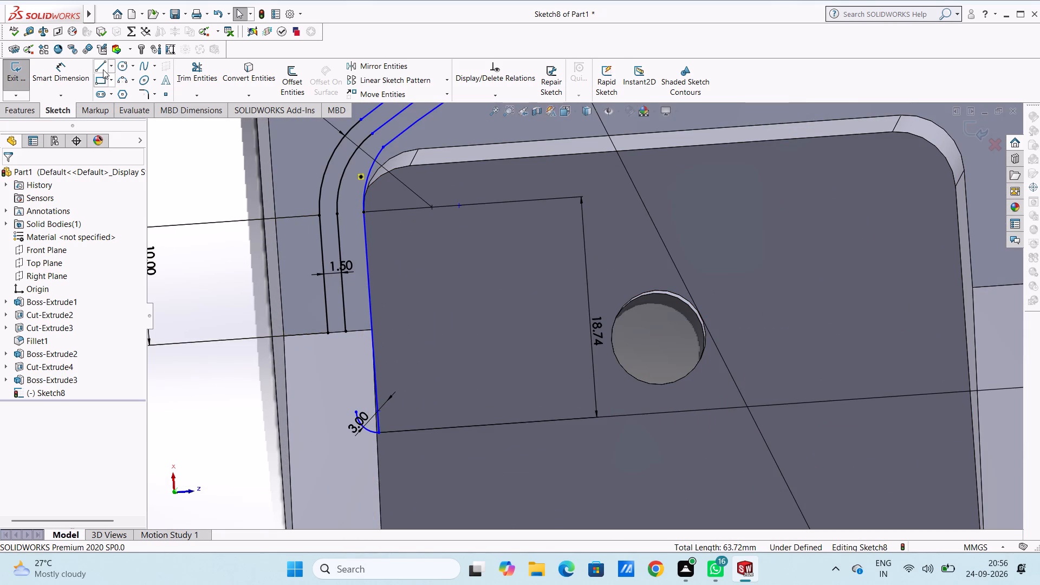
left_click(103, 69)
left_click(346, 331)
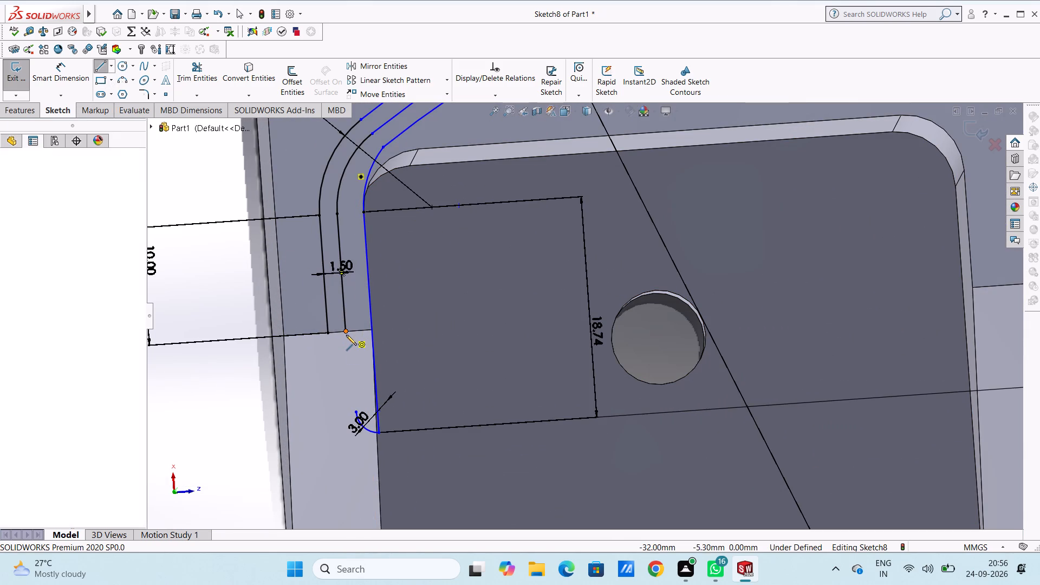
left_click(350, 411)
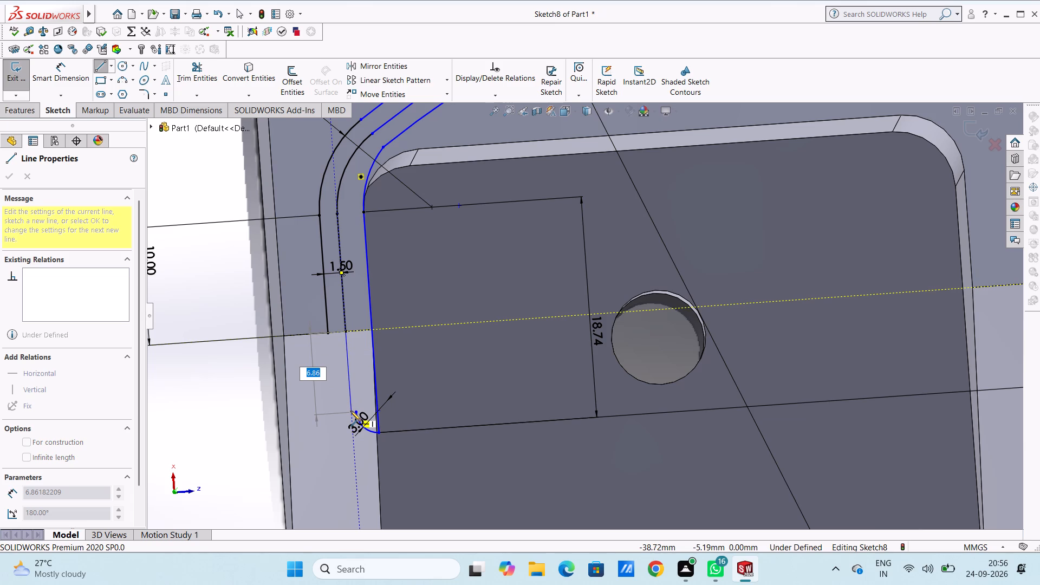
key("Escape")
key("Escape")
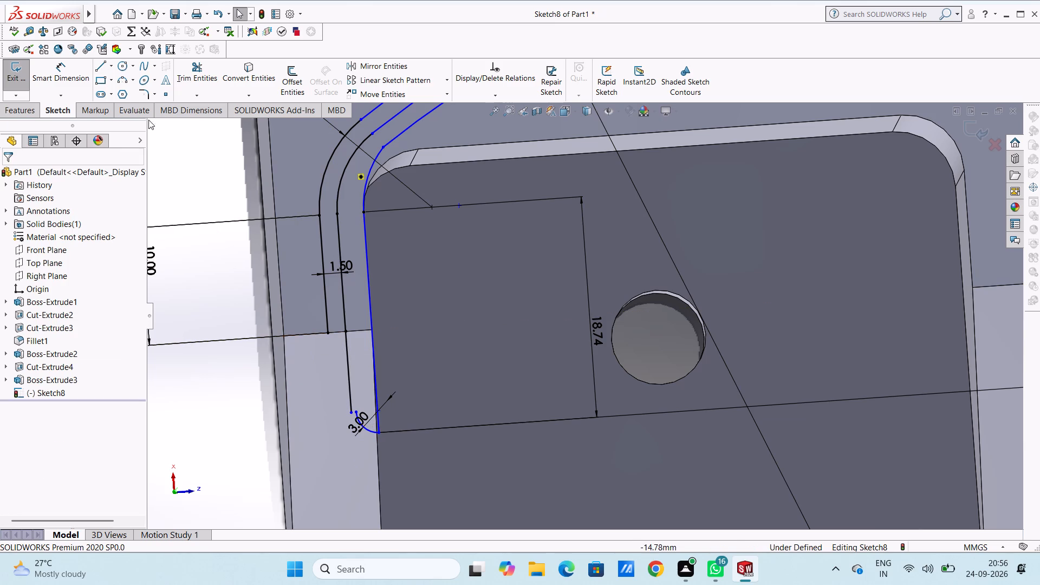
Draw a three-point arc of about 2 mm radius joining the new line's lower end to the inner leg's endpoint.
left_click(123, 77)
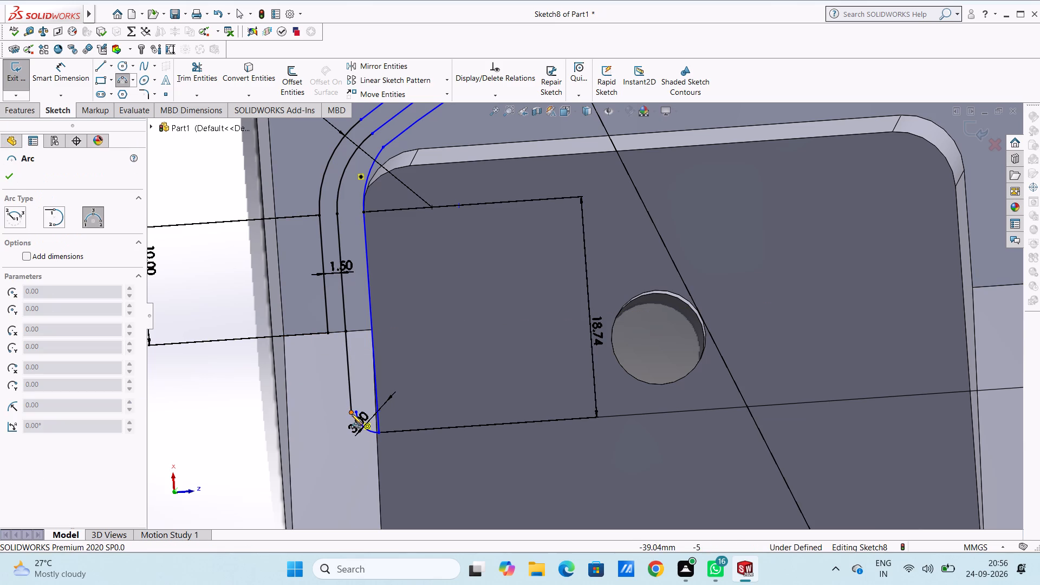
left_click(350, 413)
left_click(378, 433)
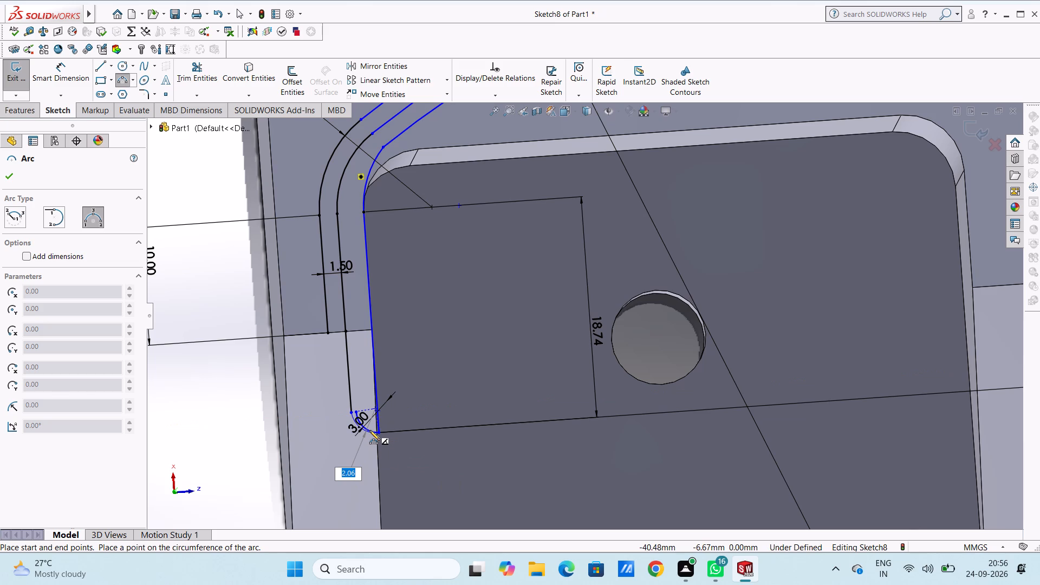
left_click(369, 430)
key("Escape")
key("Escape")
Delete the old small end arc inside the newly drawn one at the leg's lower end.
scroll(380, 421, "down", 6)
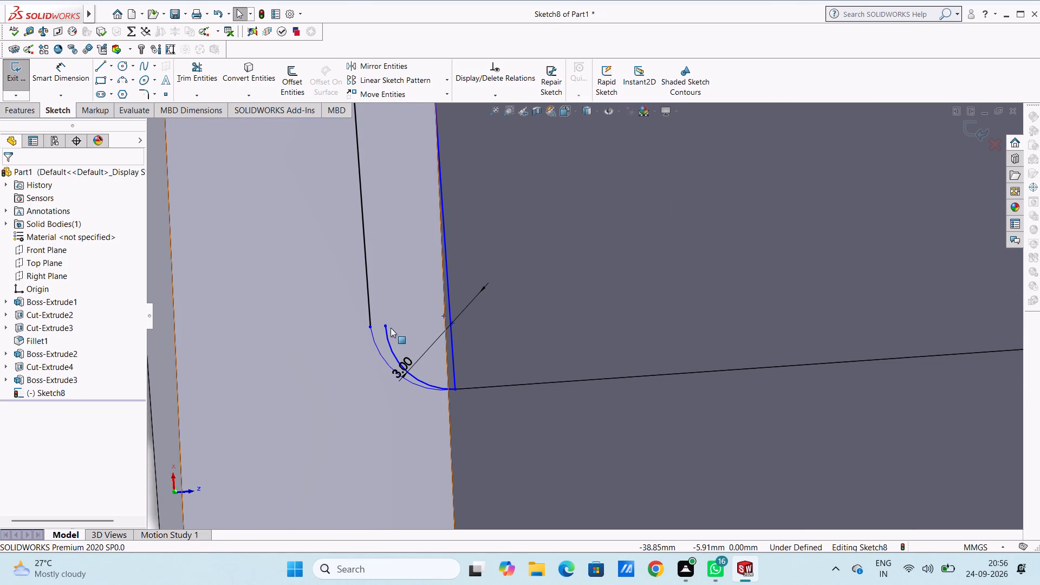
left_click(387, 342)
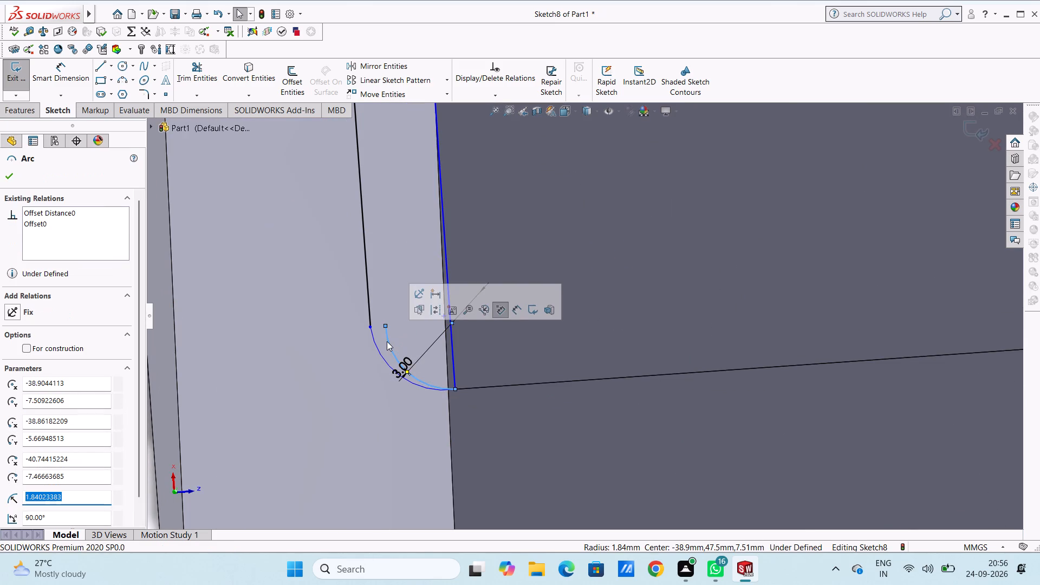
key("Delete")
Examine the reworked rib leg, its rounded lower end and how the inner line follows the pocket edge.
scroll(387, 341, "up", 5)
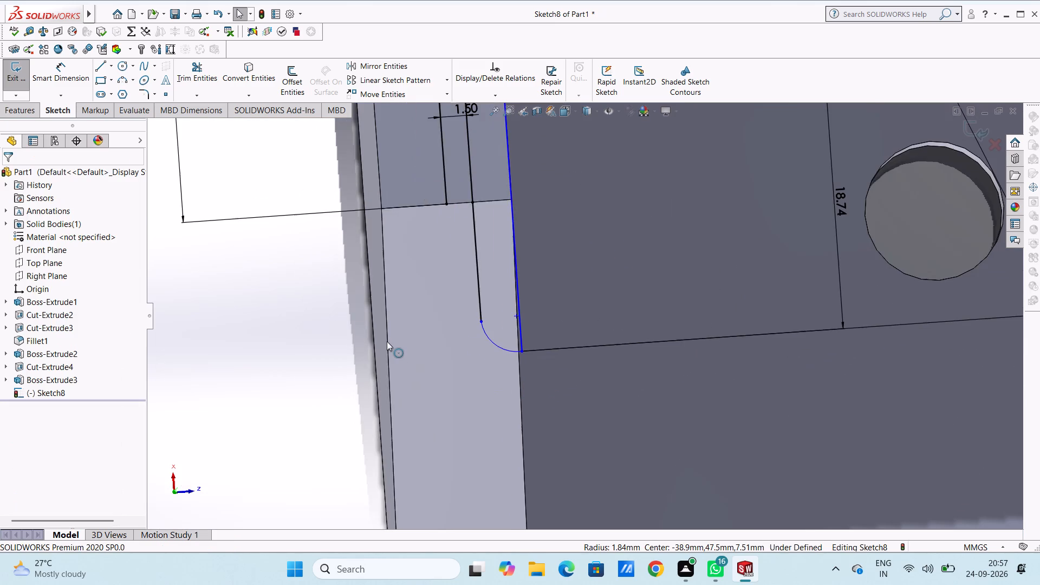
middle_click_drag(541, 229, 533, 232)
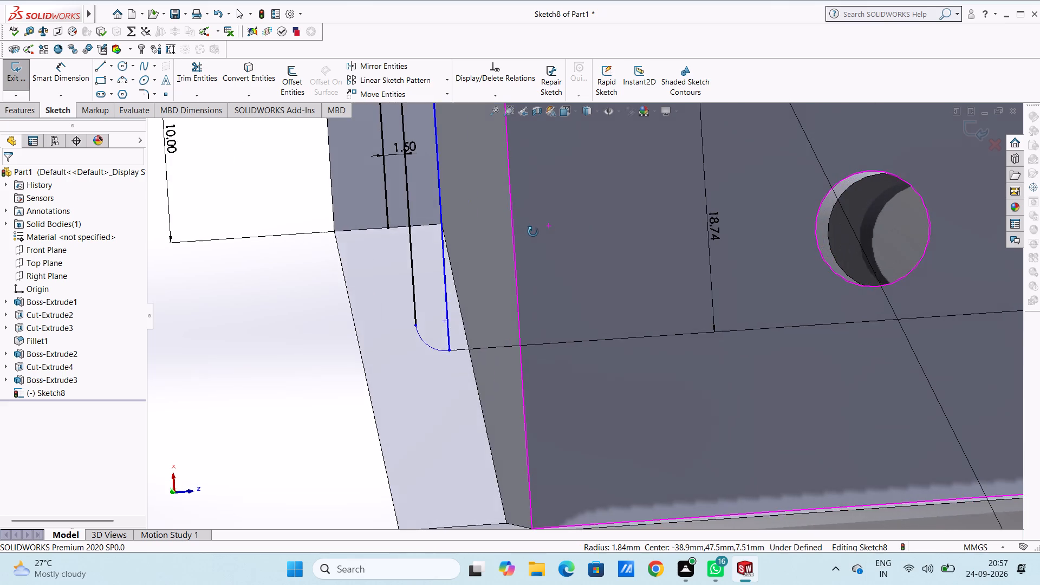
middle_click_drag(533, 232, 540, 237)
scroll(540, 237, "up", 3)
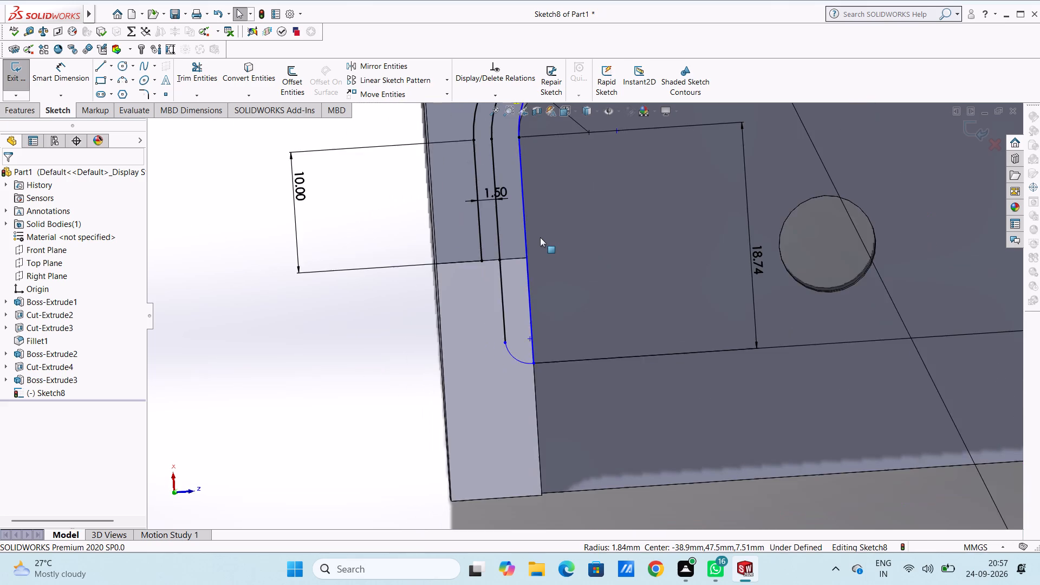
scroll(540, 237, "up", 1)
scroll(649, 190, "down", 4)
scroll(450, 334, "down", 4)
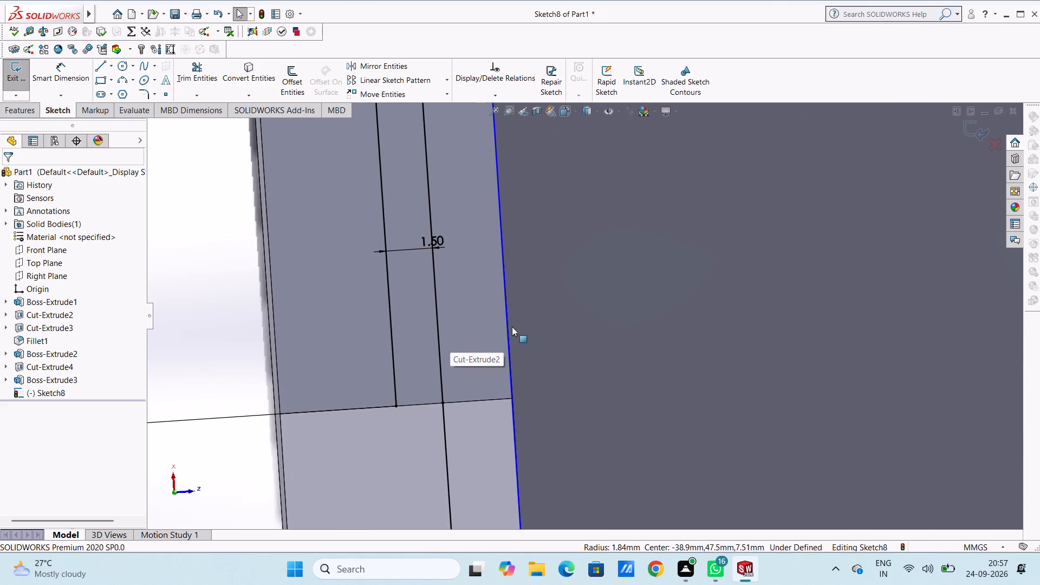
scroll(512, 327, "down", 3)
scroll(562, 310, "down", 6)
scroll(489, 345, "up", 1)
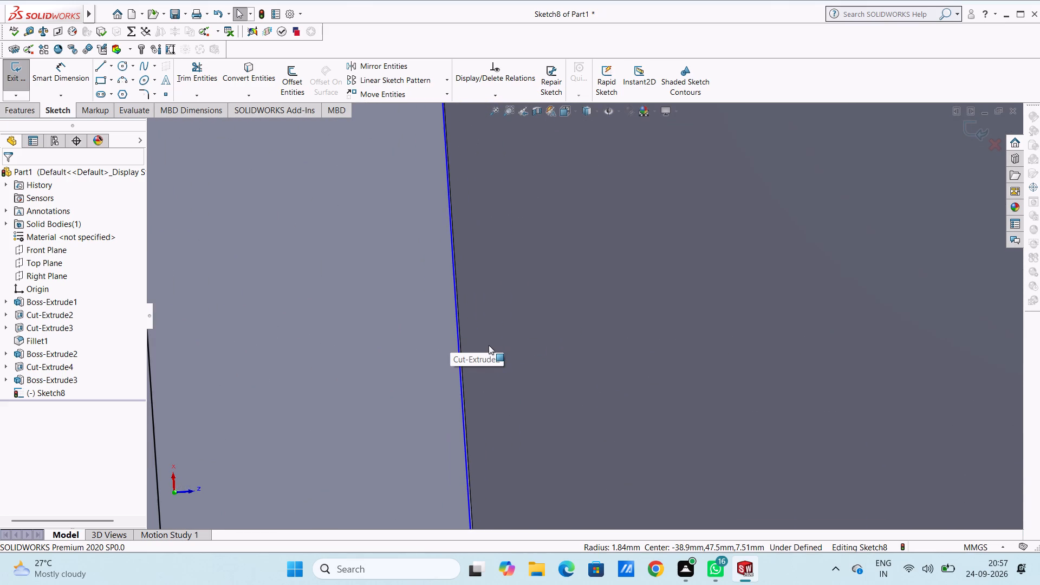
scroll(489, 344, "up", 20)
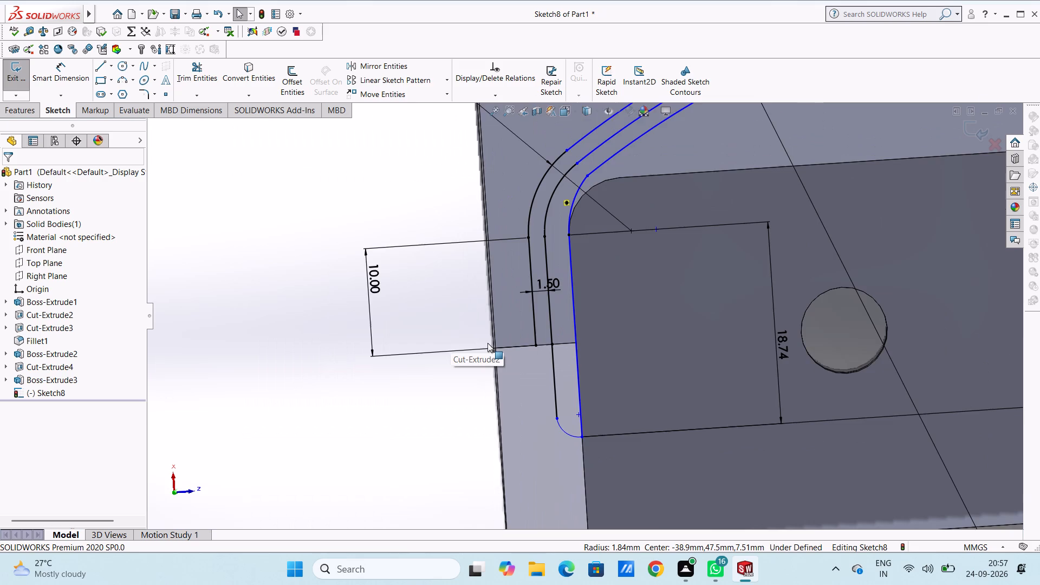
scroll(513, 340, "up", 4)
Delete the long arcs, corner arcs and leg lines of the rib profile on the side opposite the dimensioned leg.
middle_click_drag(880, 301, 882, 304)
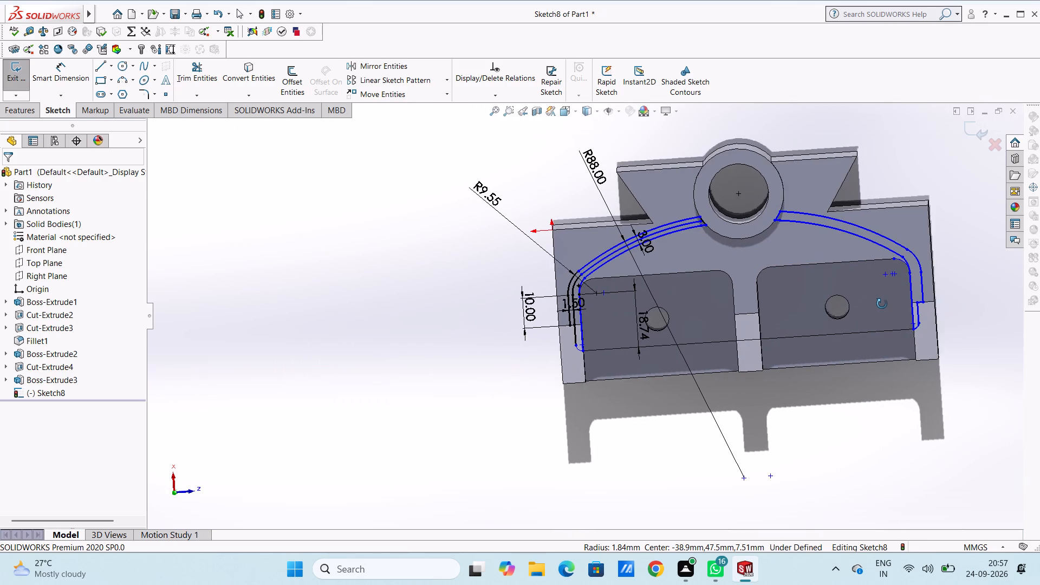
middle_click_drag(882, 304, 885, 303)
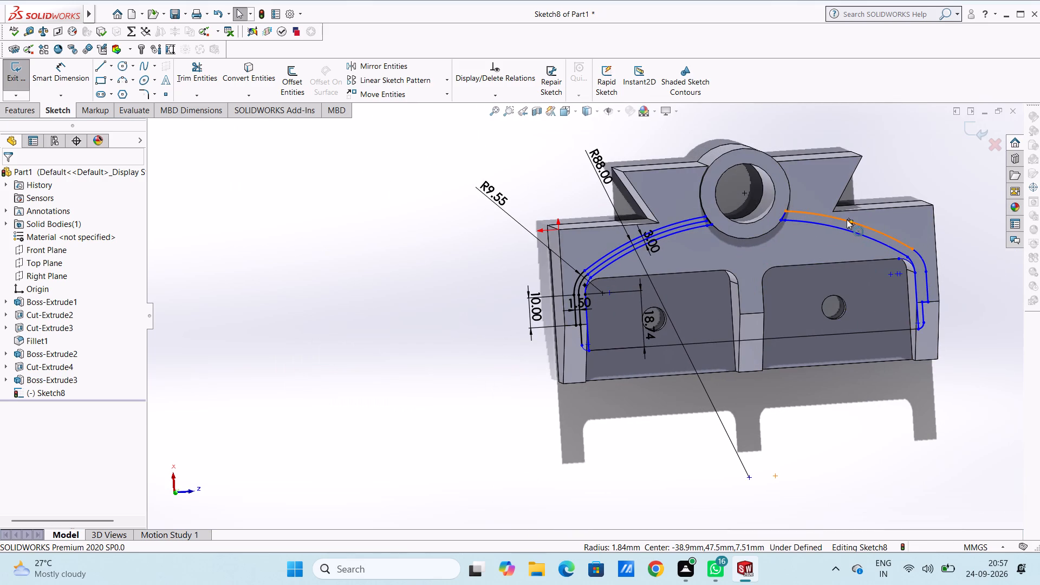
left_click(847, 219)
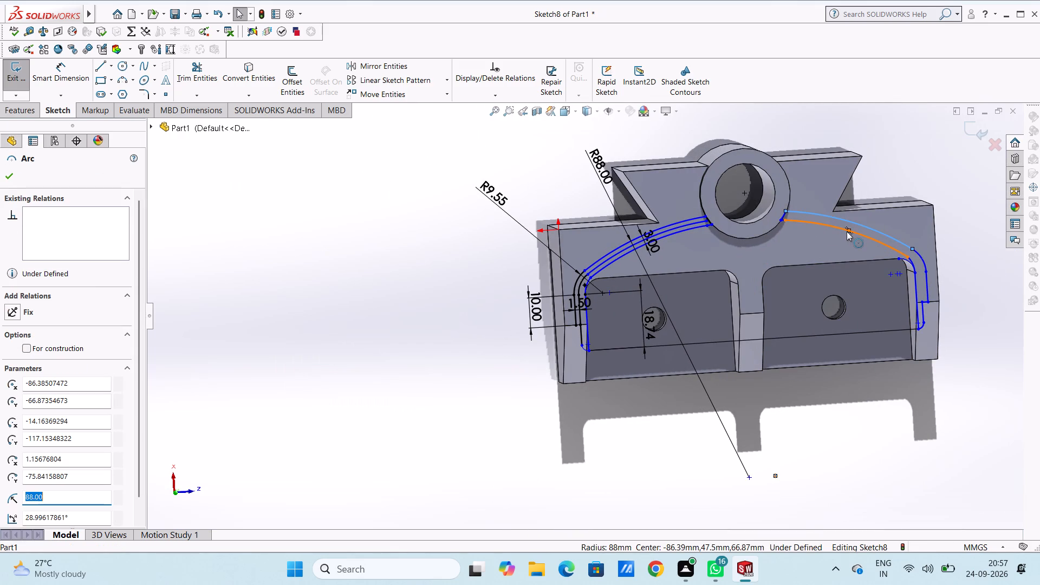
left_click(835, 227, "ctrl")
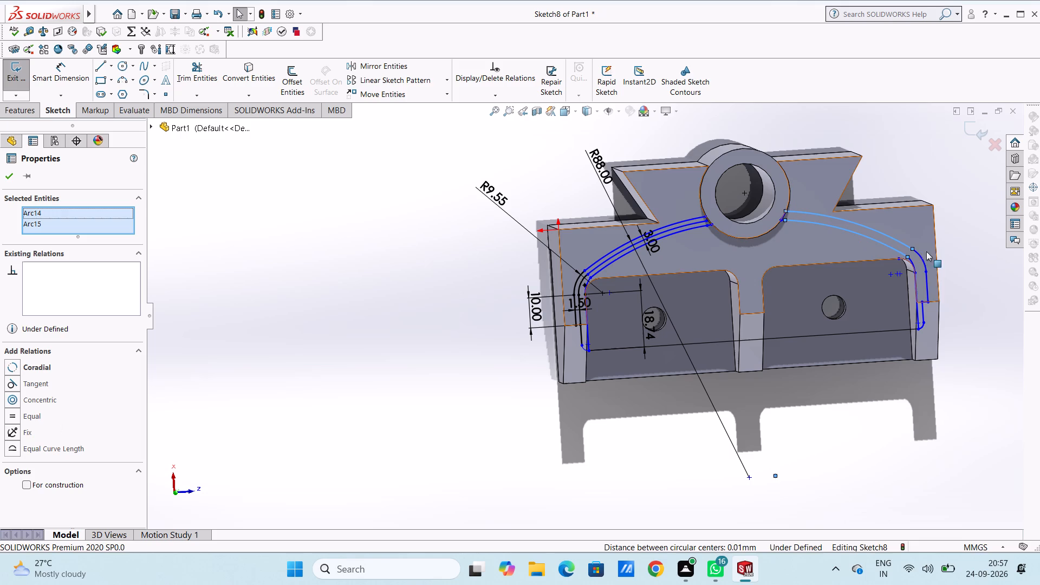
left_click(921, 257, "ctrl")
left_click(912, 264, "ctrl")
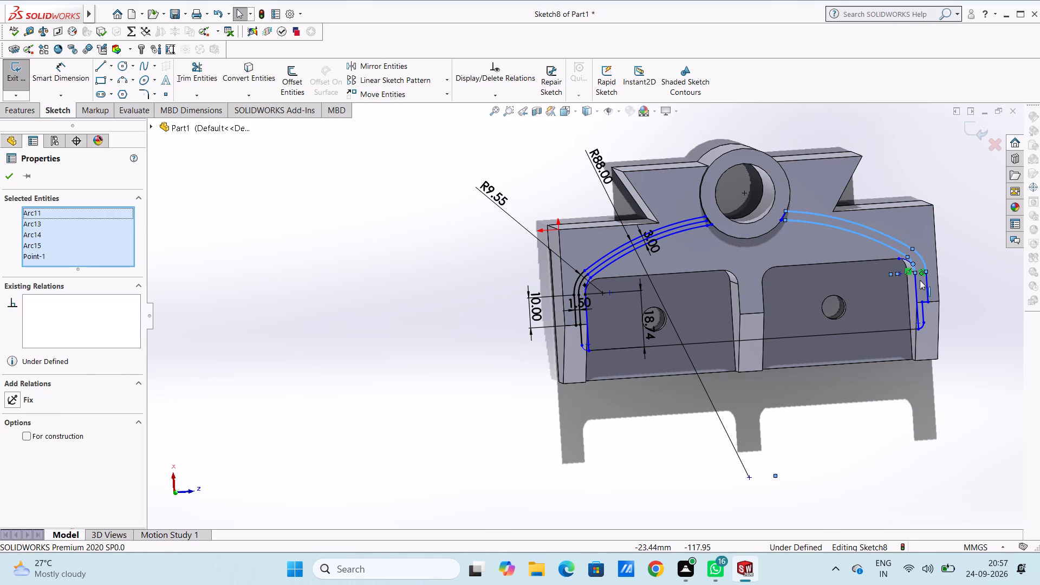
left_click(914, 288, "ctrl")
left_click(928, 283, "ctrl")
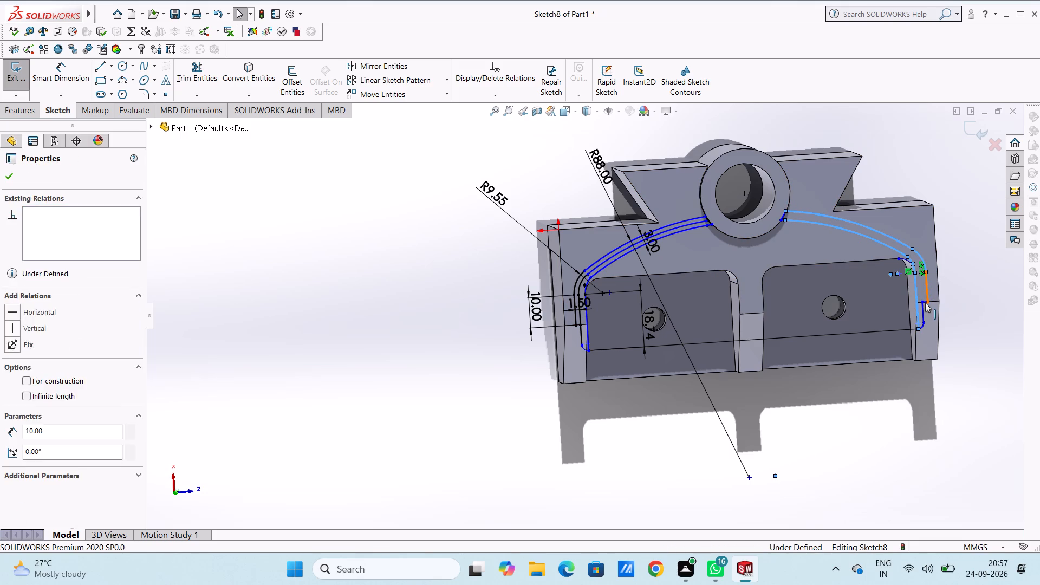
left_click(924, 301, "ctrl")
left_click(923, 312, "ctrl")
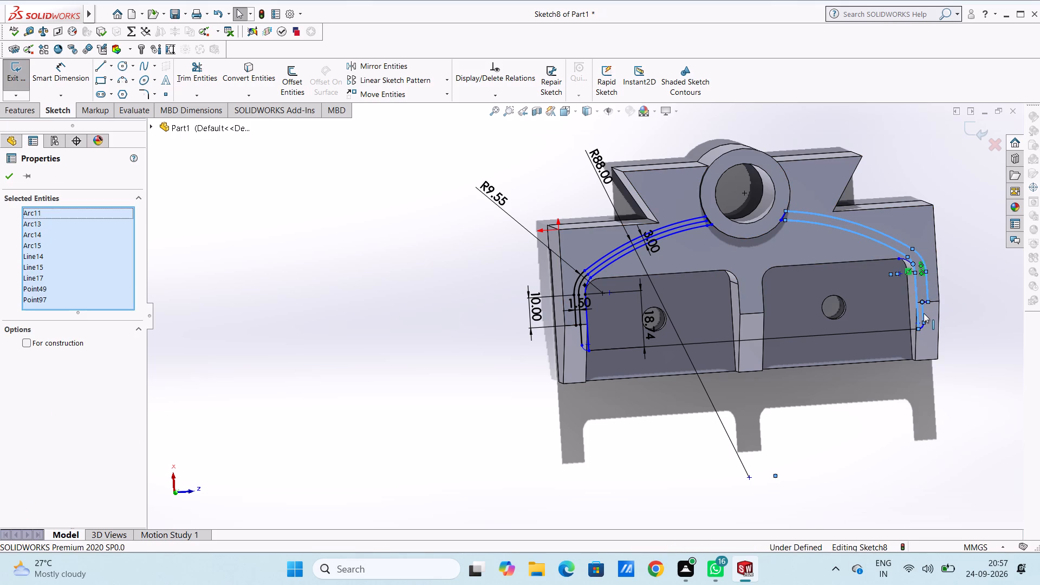
key("Delete")
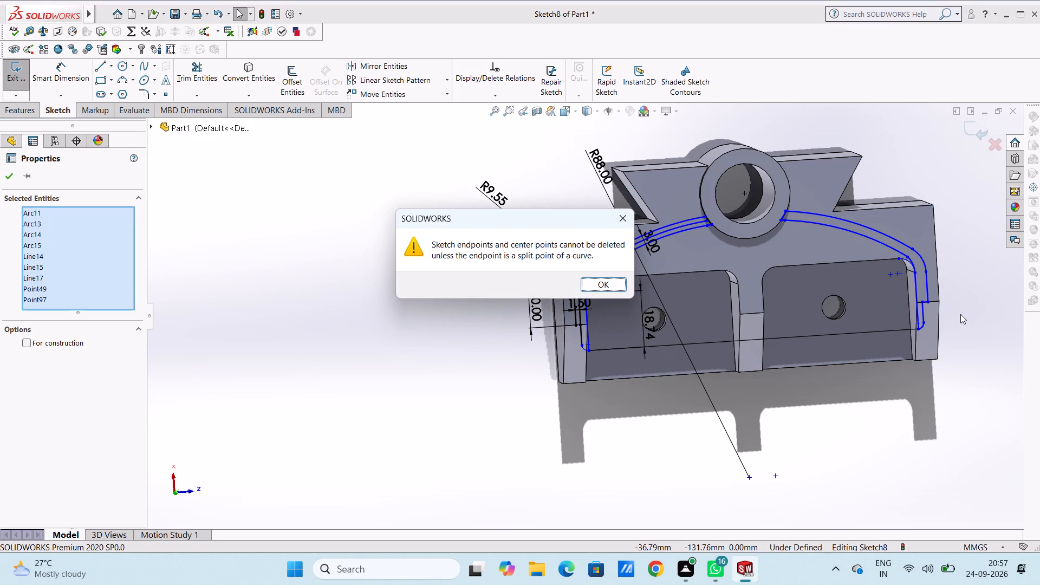
left_click(600, 288)
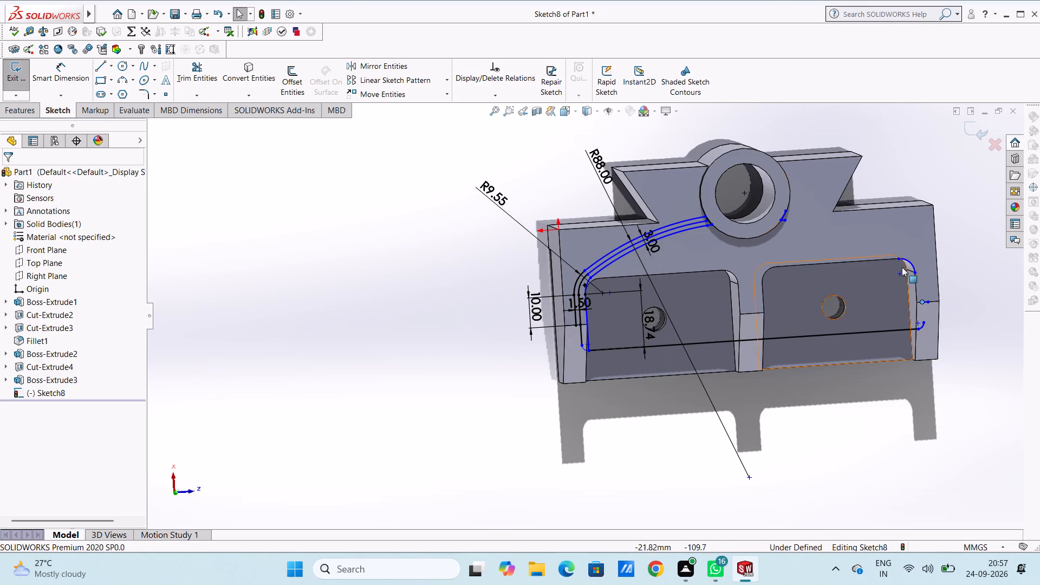
Delete the leftover pocket-corner arc, short step line and small end arc on that same side of the sketch.
scroll(945, 271, "down", 3)
left_click(821, 272)
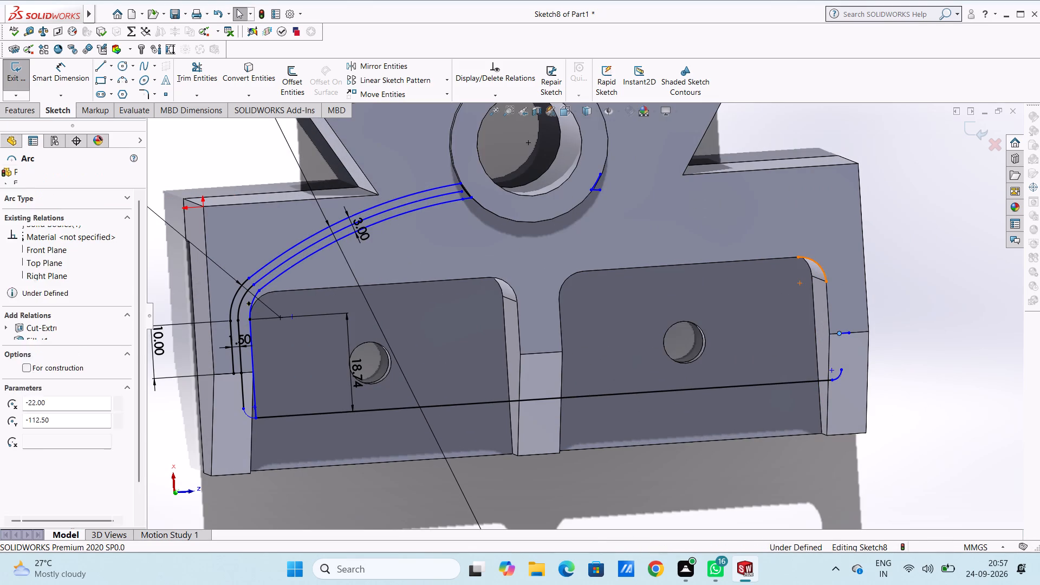
left_click(841, 374)
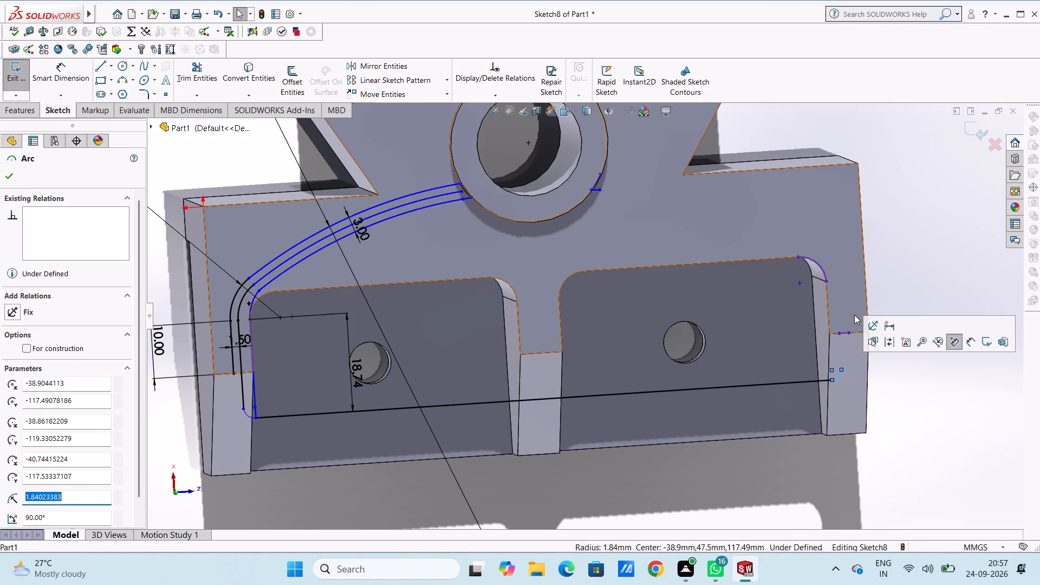
left_click(846, 334, "ctrl")
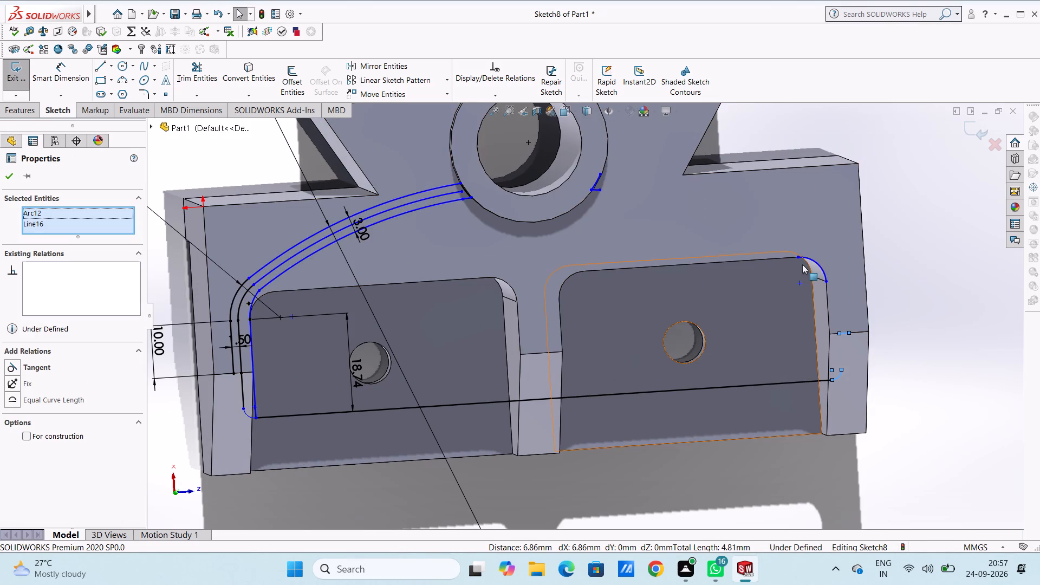
left_click(814, 263, "ctrl")
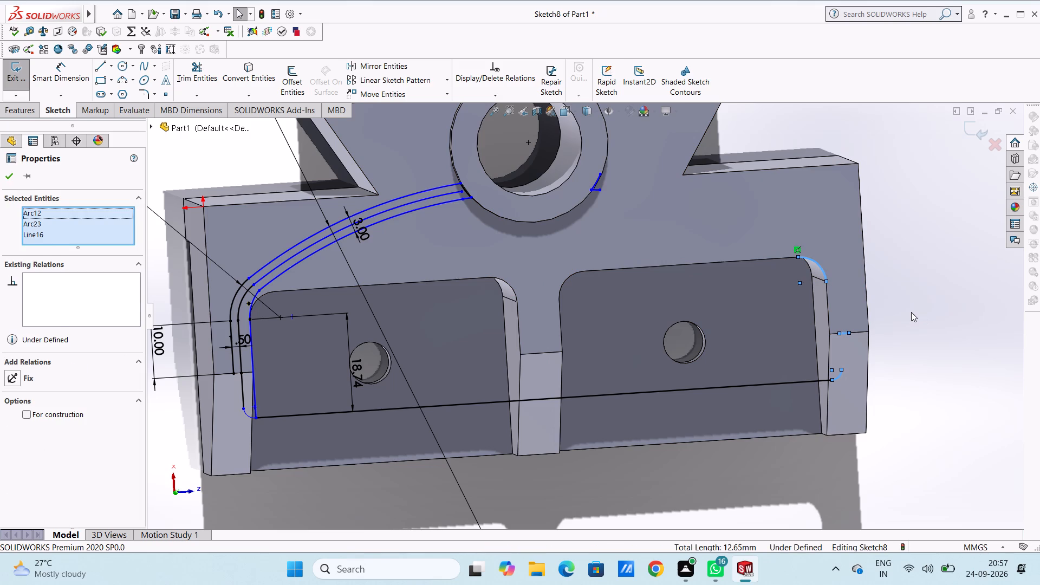
key("Delete")
key("Escape")
key("Escape")
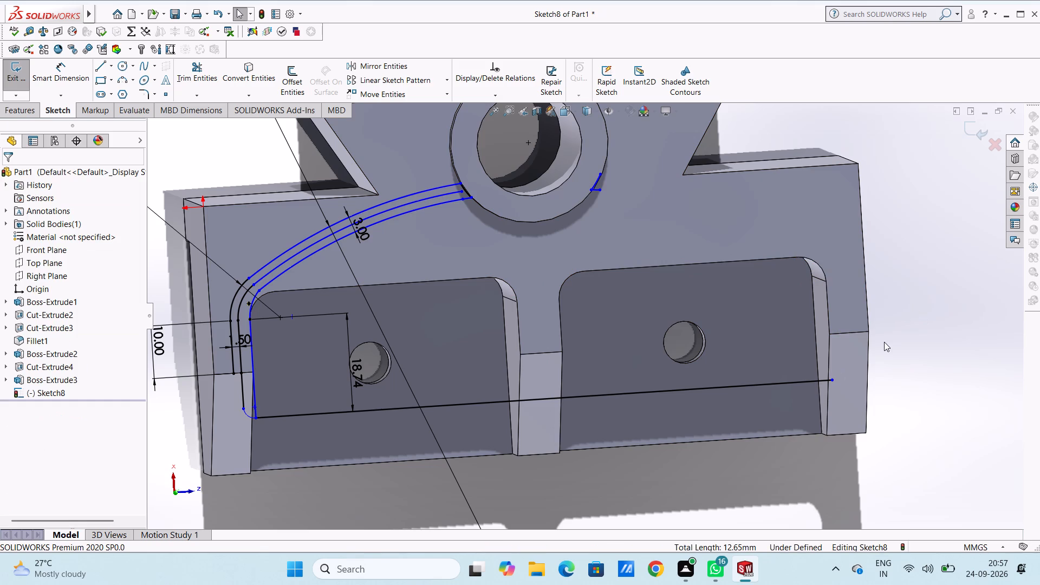
Delete the small leftover arc and short line at the round boss's edge on the cleared side.
middle_click_drag(638, 314, 636, 305)
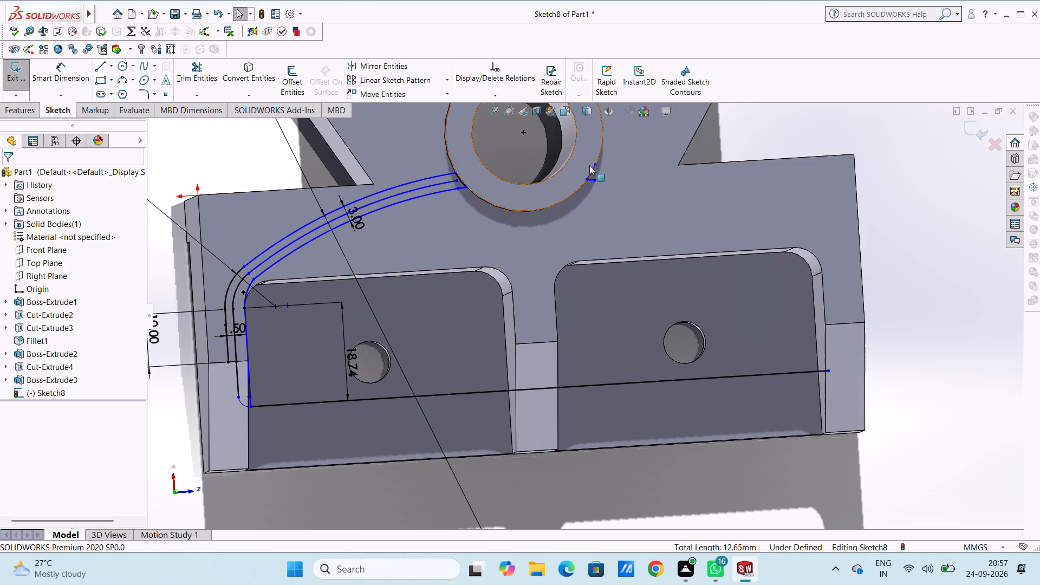
left_click(592, 170)
key("Delete")
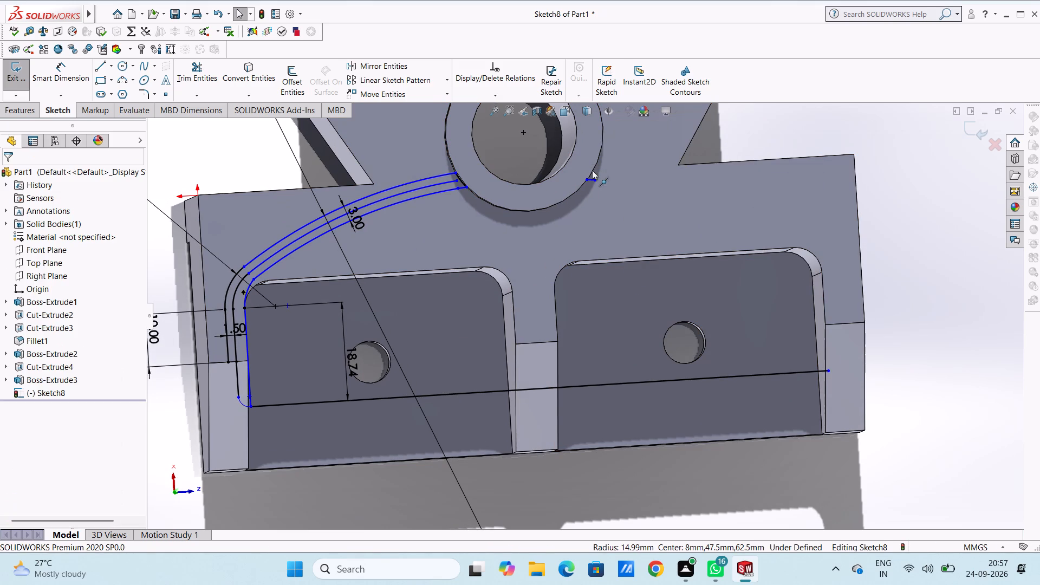
left_click(591, 181)
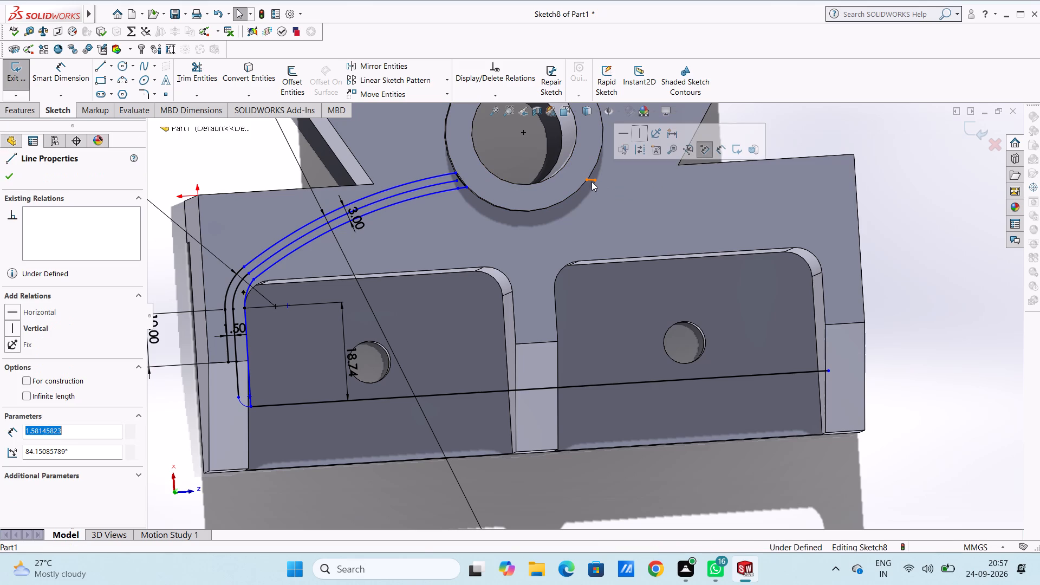
key("Delete")
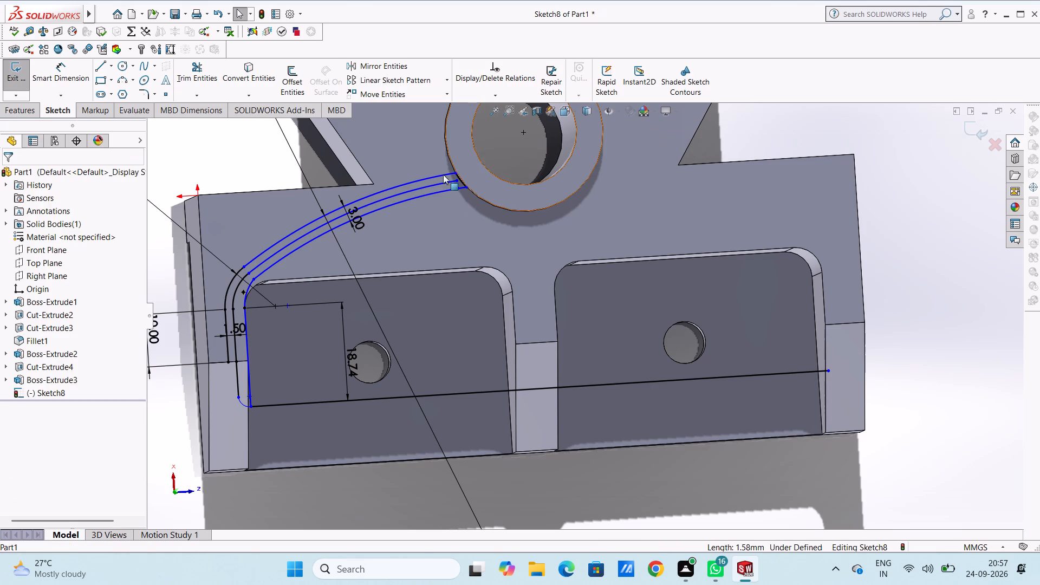
Extend the middle rib arc with a short line into the round boss and trim the part beyond the boss-edge arc.
left_click(105, 68)
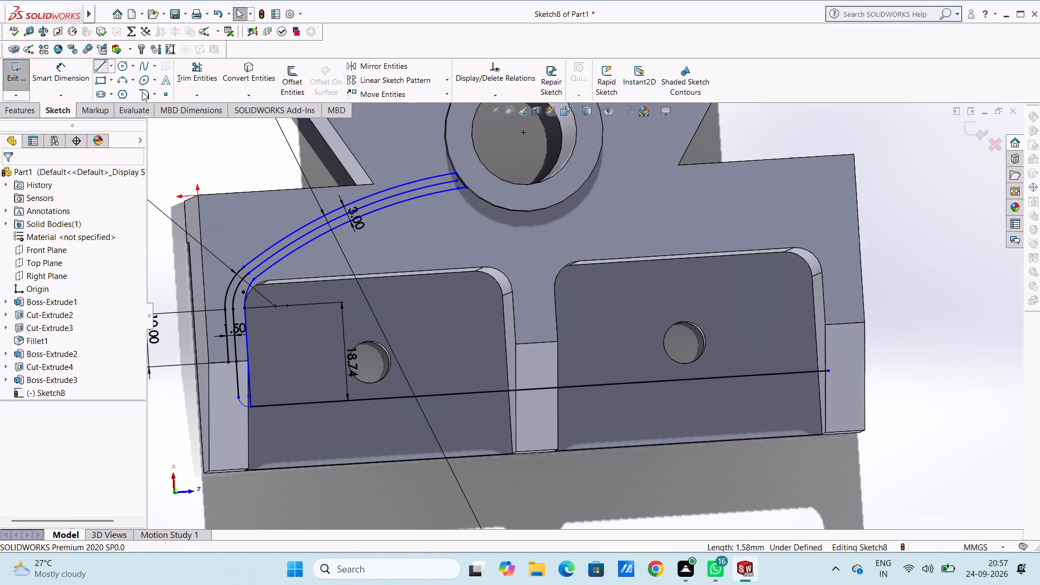
scroll(522, 198, "down", 3)
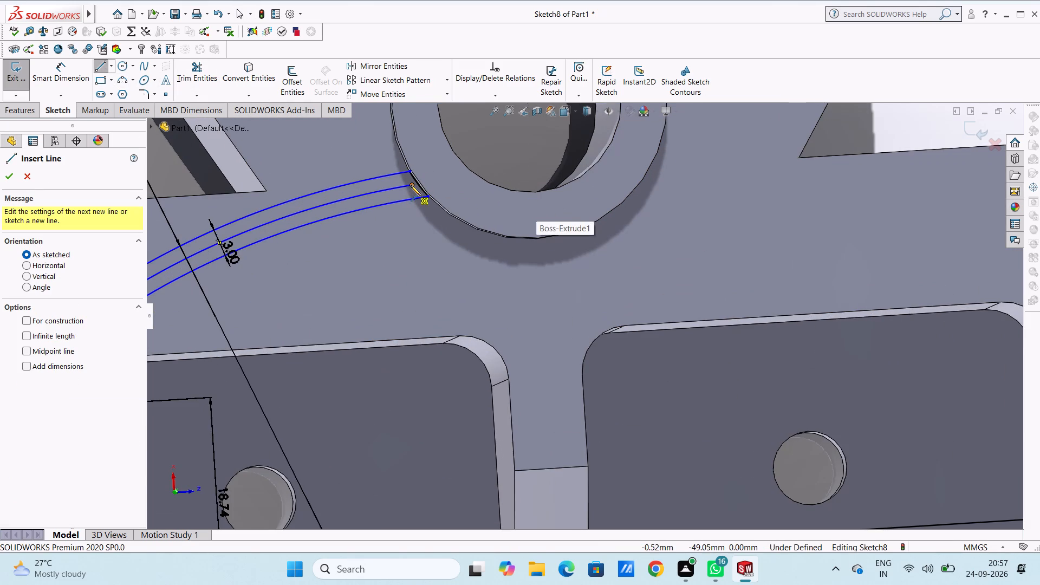
left_click(412, 185)
left_click(432, 180)
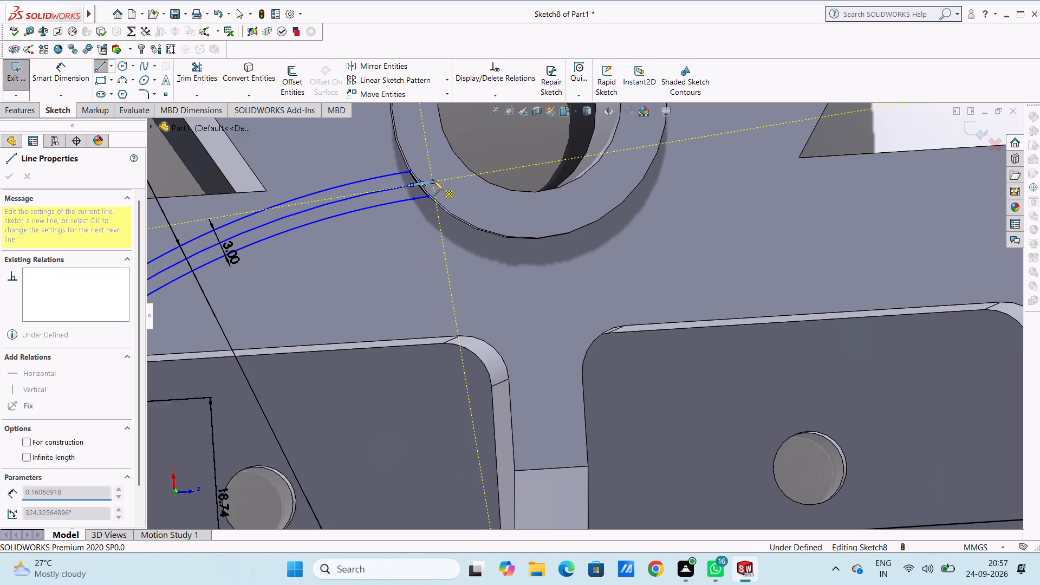
key("Escape")
key("Escape")
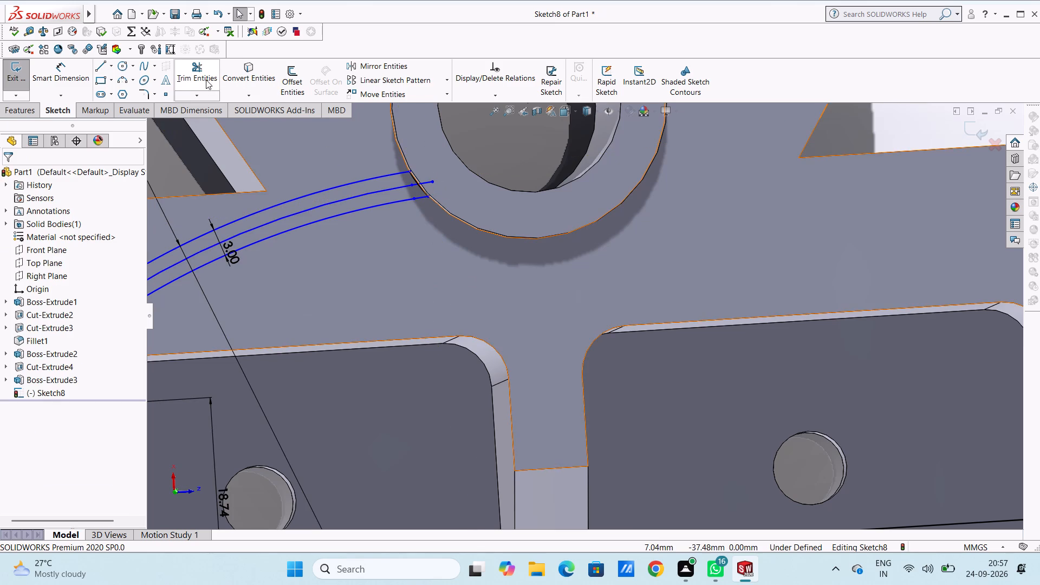
left_click(200, 67)
left_click(429, 181)
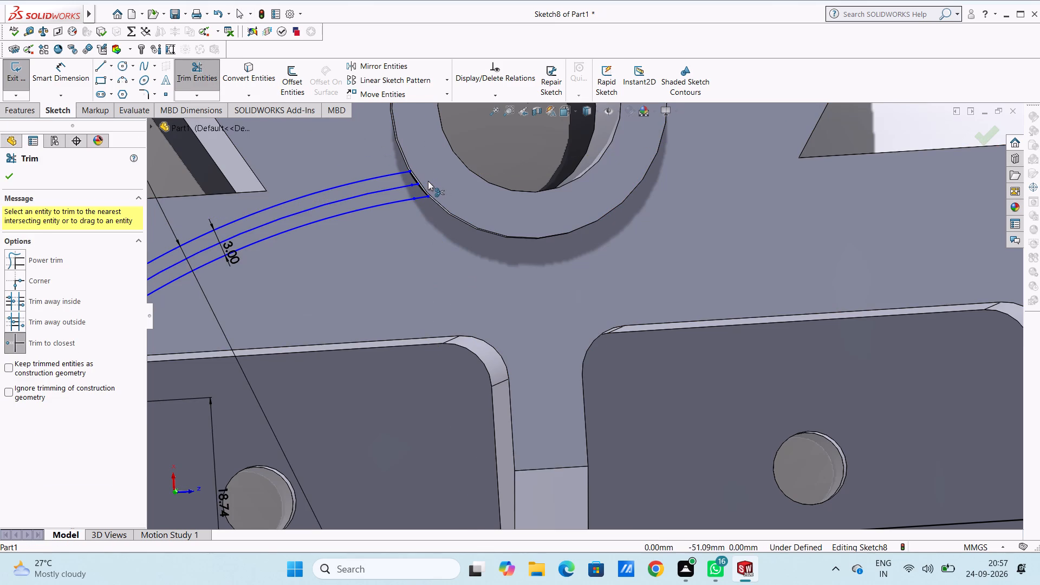
Trim away the outermost rib curve: its R88 arc, R9.55 corner arc and 10 mm leg line.
scroll(428, 181, "down", 1)
scroll(428, 181, "up", 6)
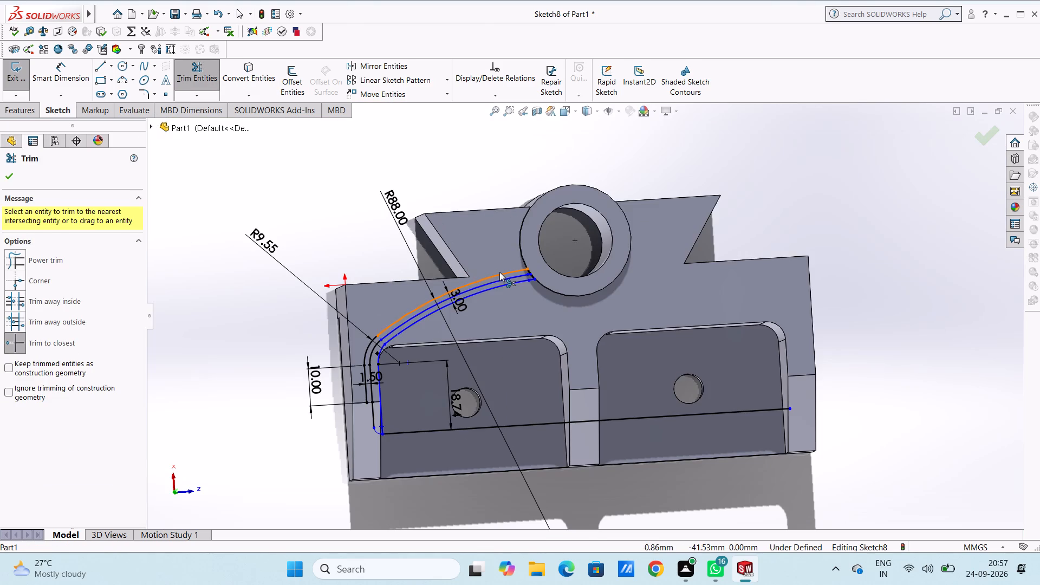
left_click(499, 272)
left_click(368, 347)
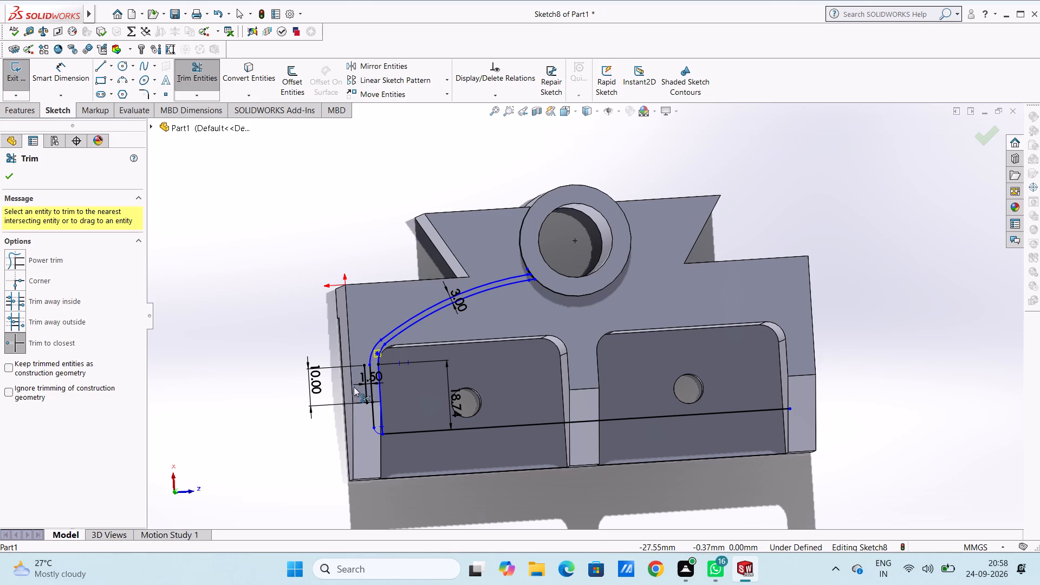
left_click(363, 374)
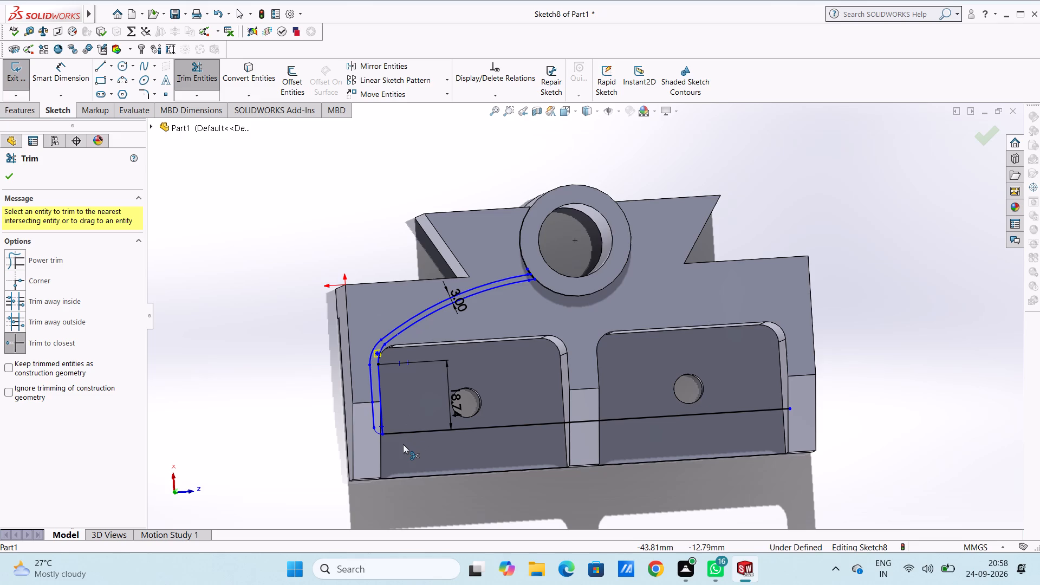
Trim away the long inner rib arc, deleting the entire collection of offset geometry with it.
scroll(422, 379, "down", 4)
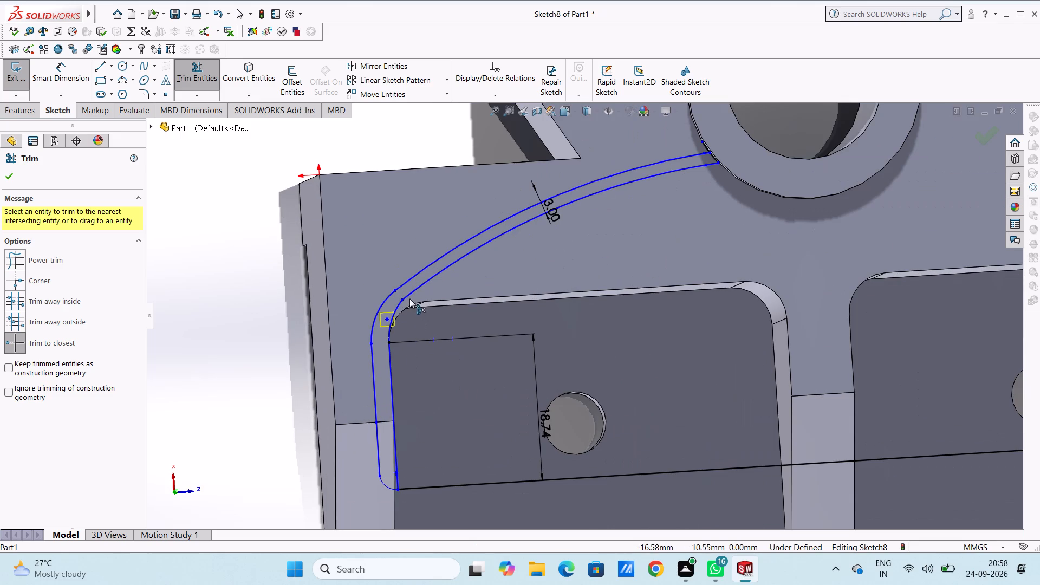
left_click(409, 297)
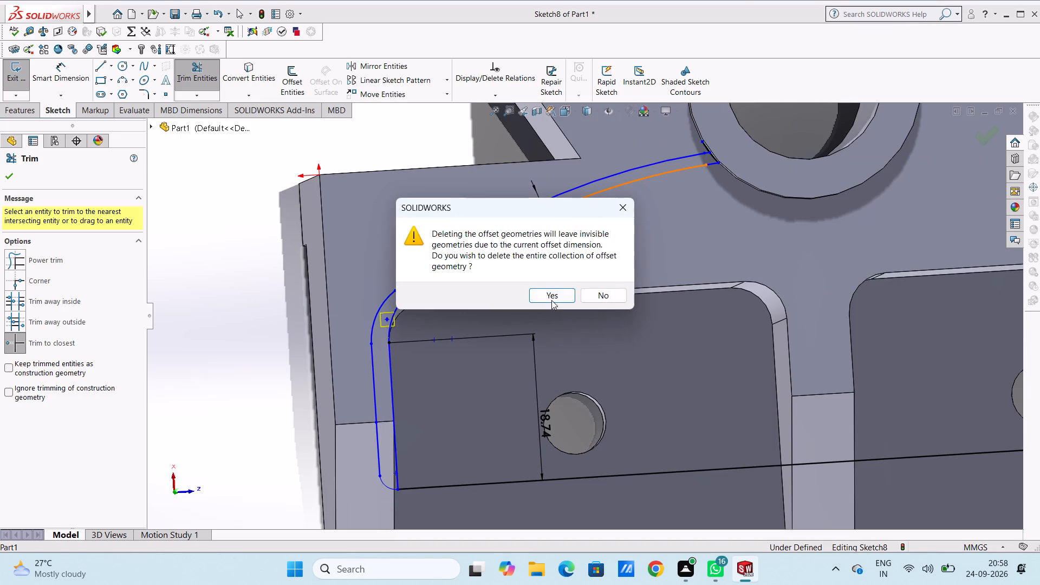
left_click(551, 298)
Trim both stubs of the boss-edge arc on either side of the remaining rib arc's end.
left_click(711, 161)
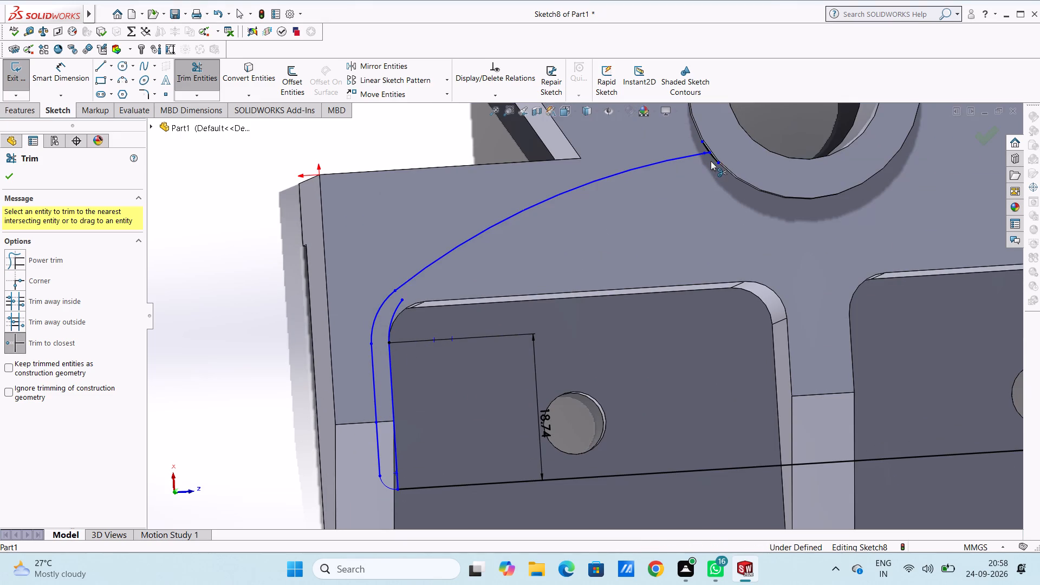
scroll(712, 152, "down", 7)
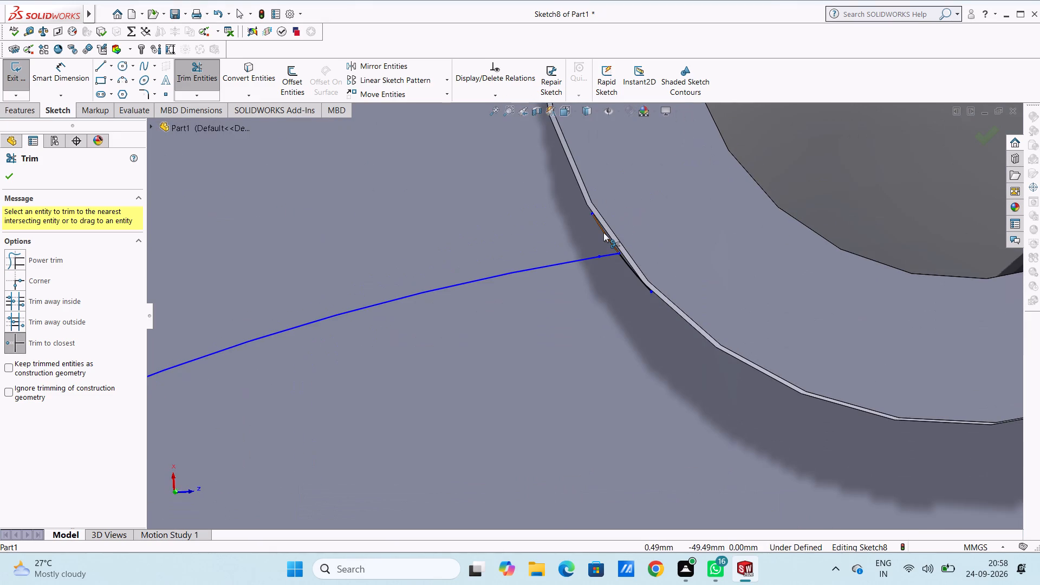
left_click(603, 232)
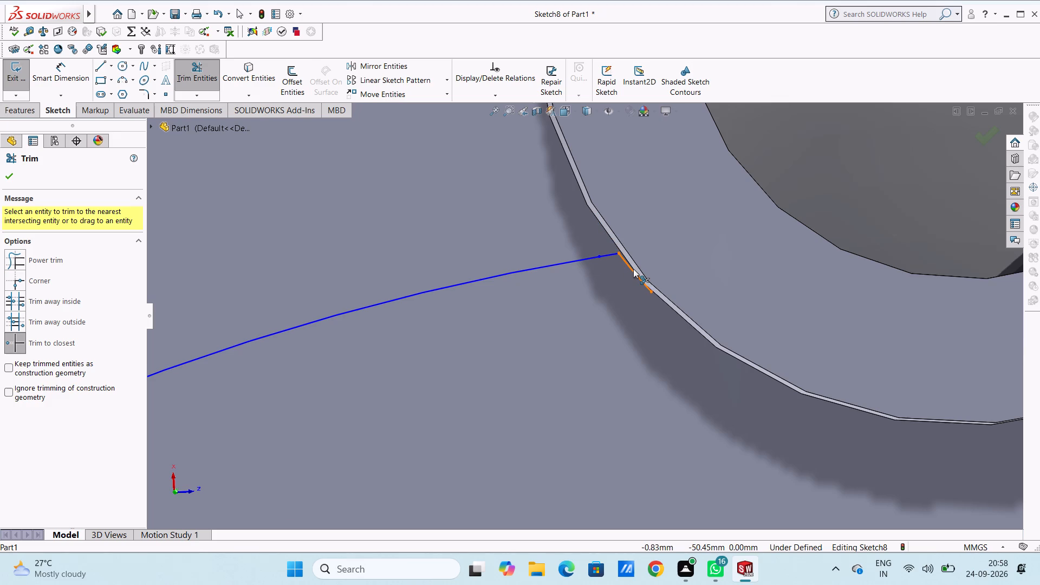
left_click(633, 269)
Trim away the inner corner arc and inner leg line beside the pocket, leaving a single curve down the leg.
scroll(633, 269, "up", 14)
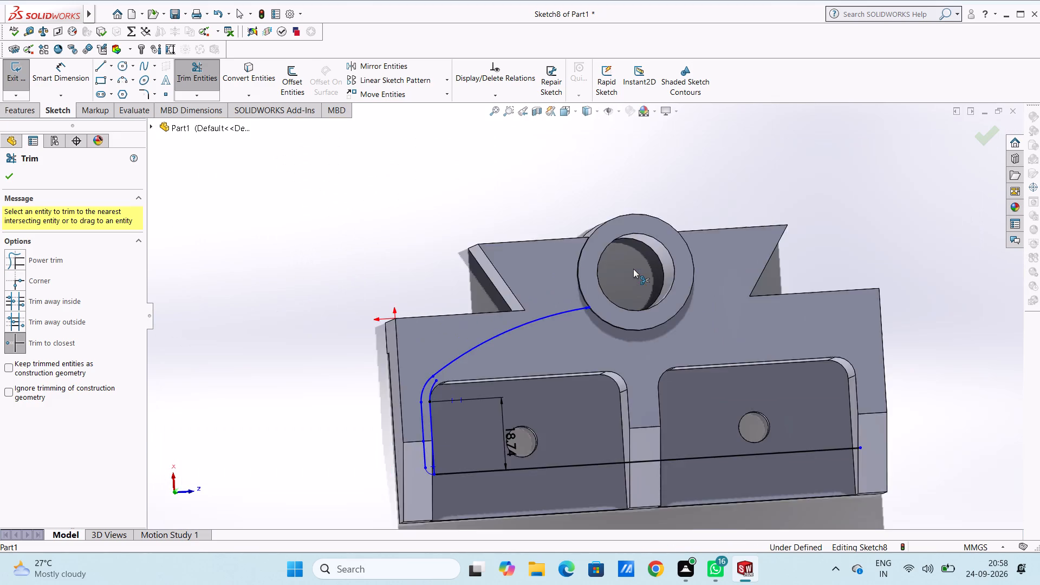
scroll(633, 269, "up", 4)
scroll(539, 359, "down", 5)
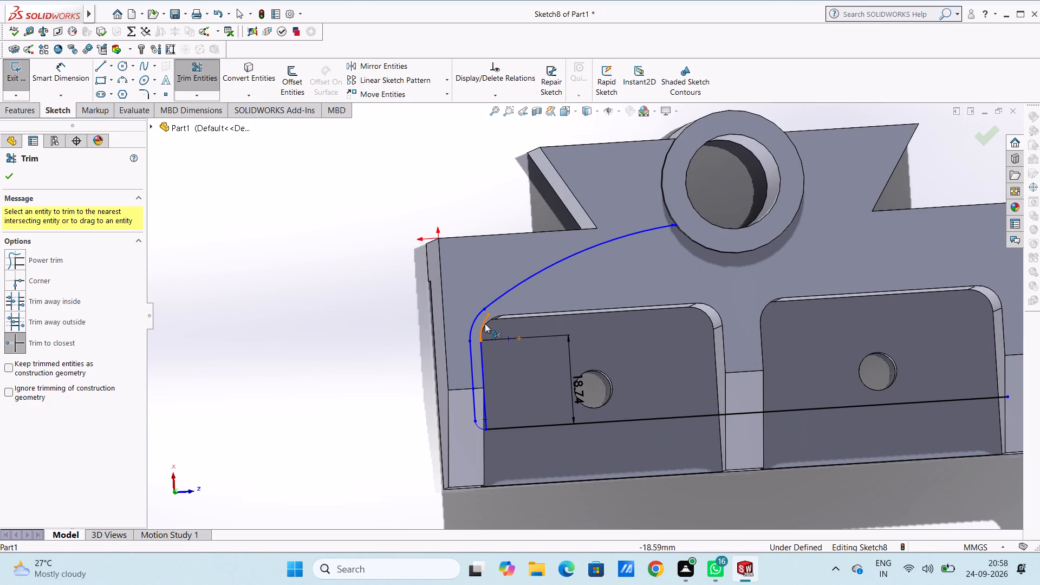
left_click(484, 323)
left_click(482, 353)
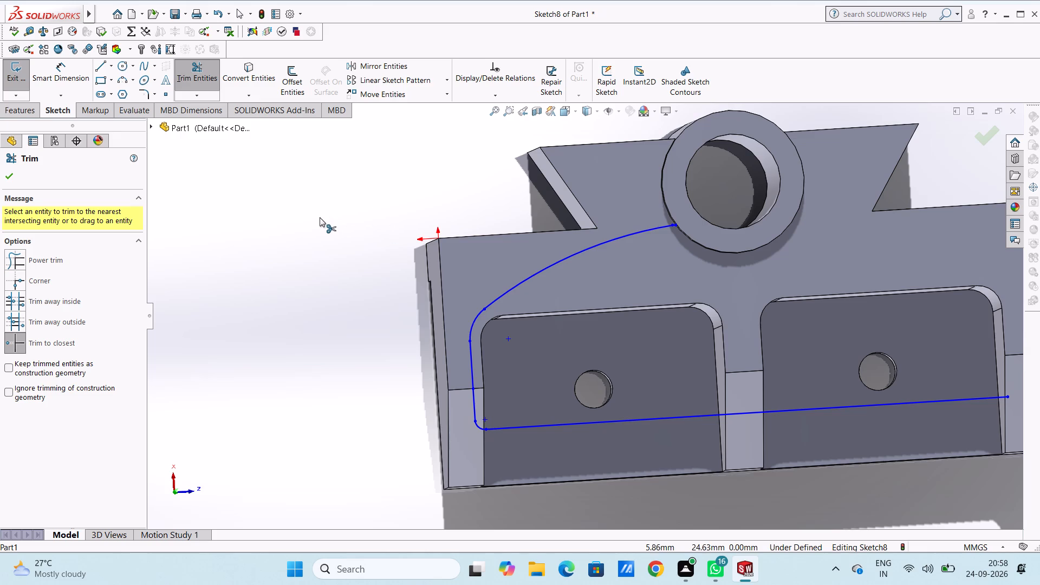
key("Escape")
key("Escape")
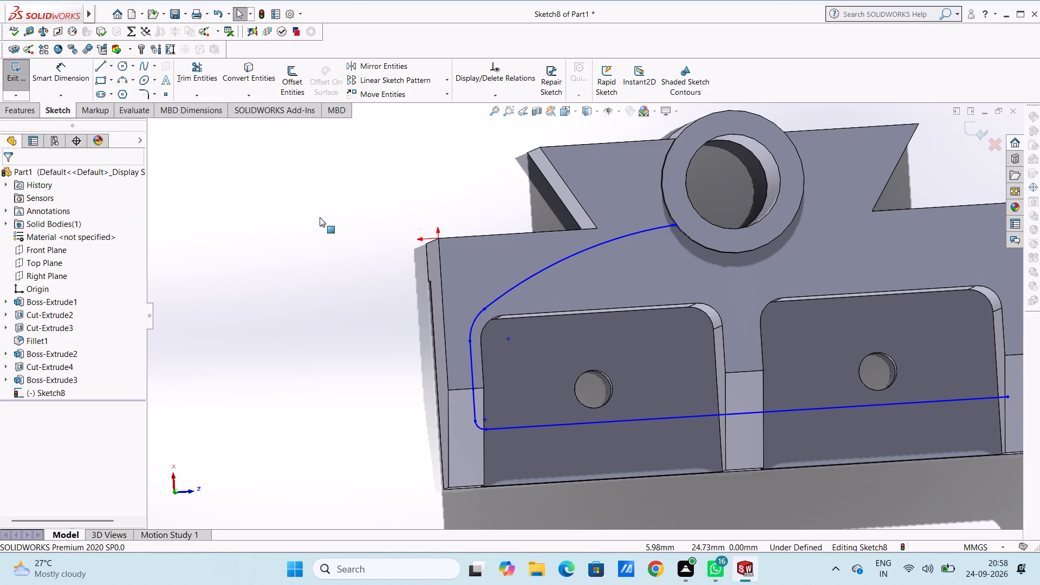
Draw a centre line about 64 mm long from the boss hole's centre straight down between the pockets and past the jaw's edge.
key("ctrl+2")
key("ctrl+3")
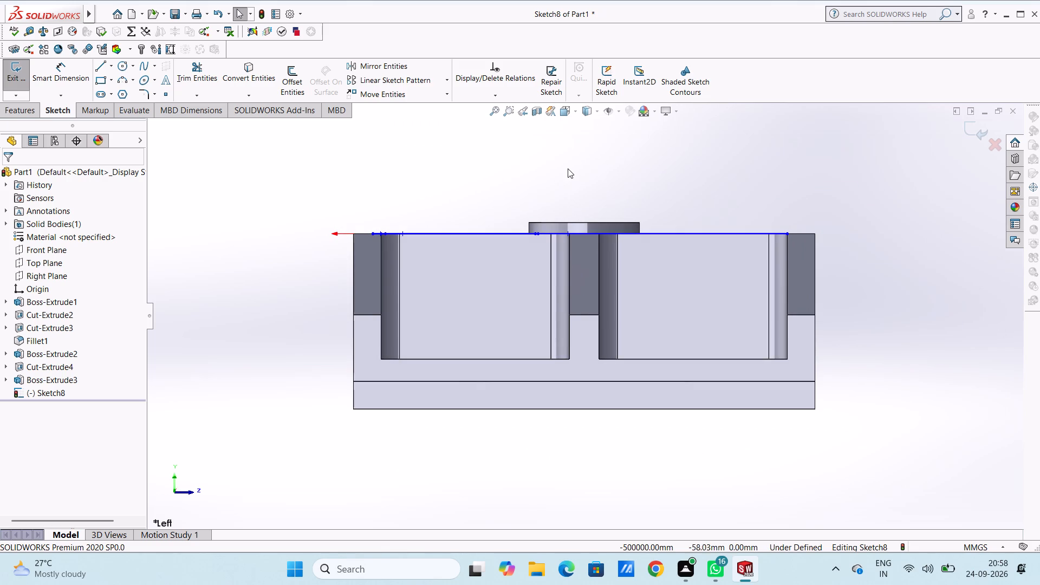
middle_click_drag(569, 169, 567, 373)
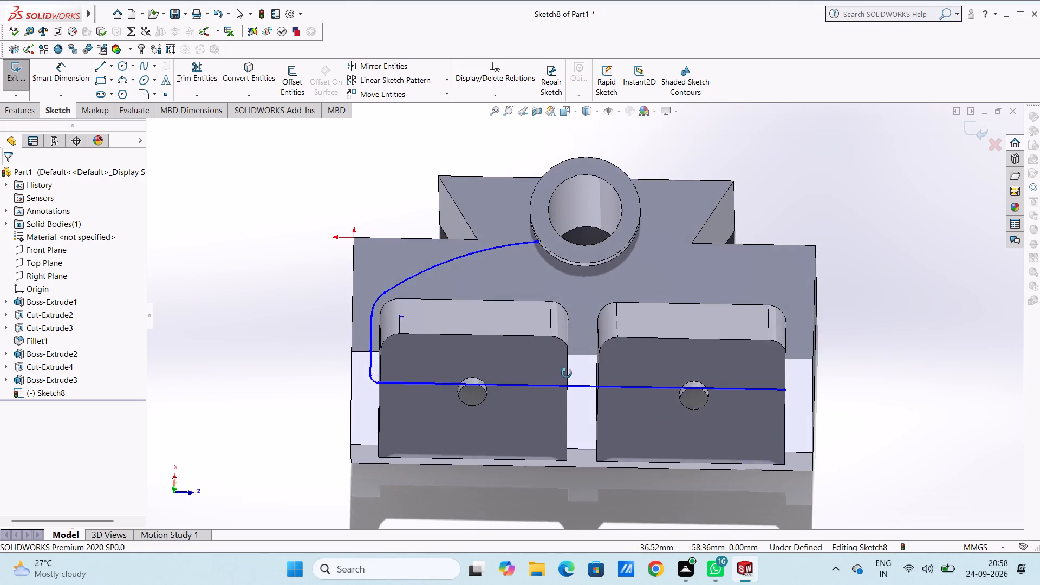
middle_click_drag(567, 373, 567, 413)
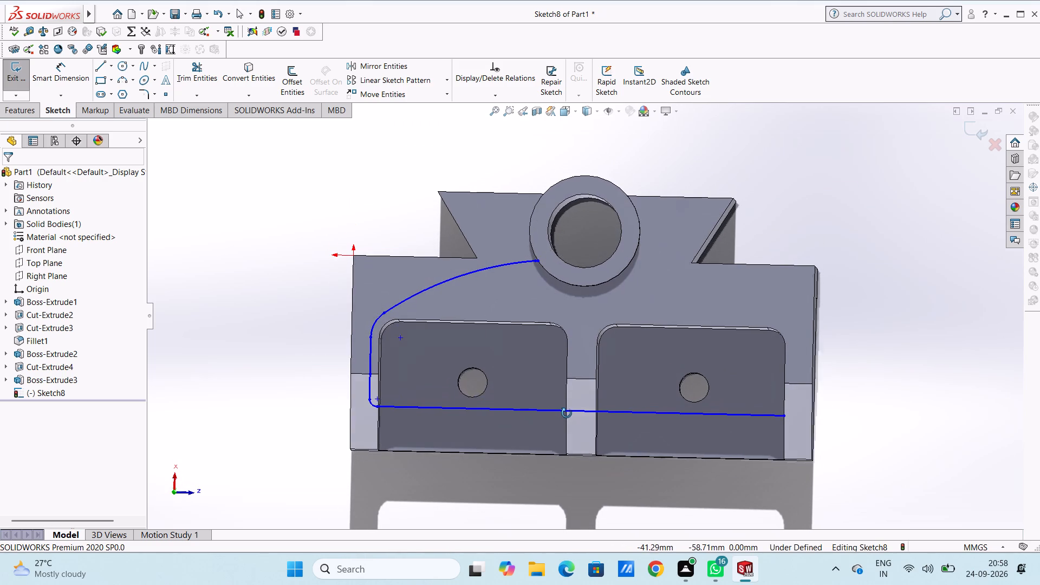
middle_click_drag(567, 413, 568, 415)
left_click(97, 66)
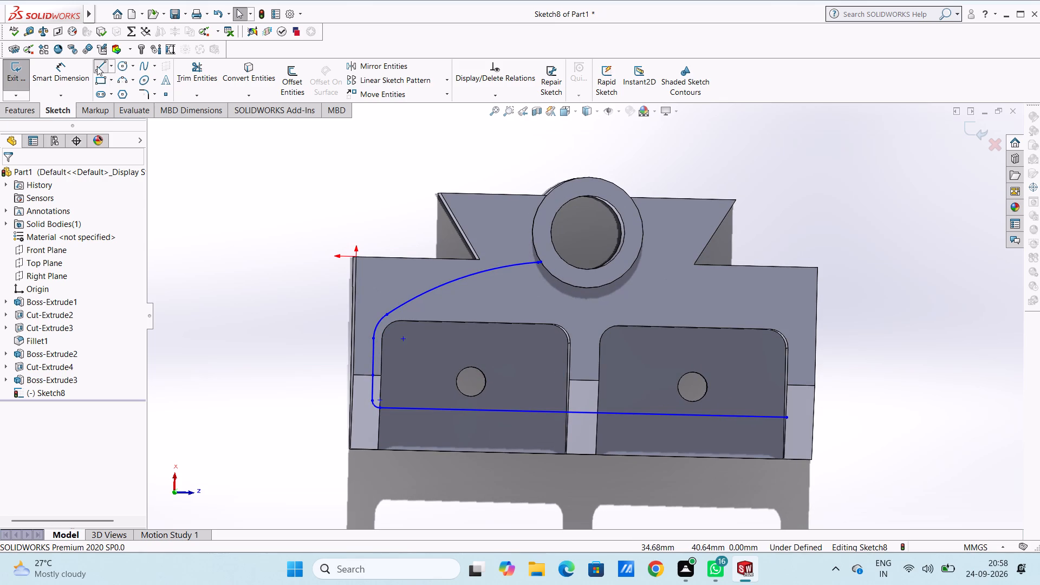
left_click(588, 232)
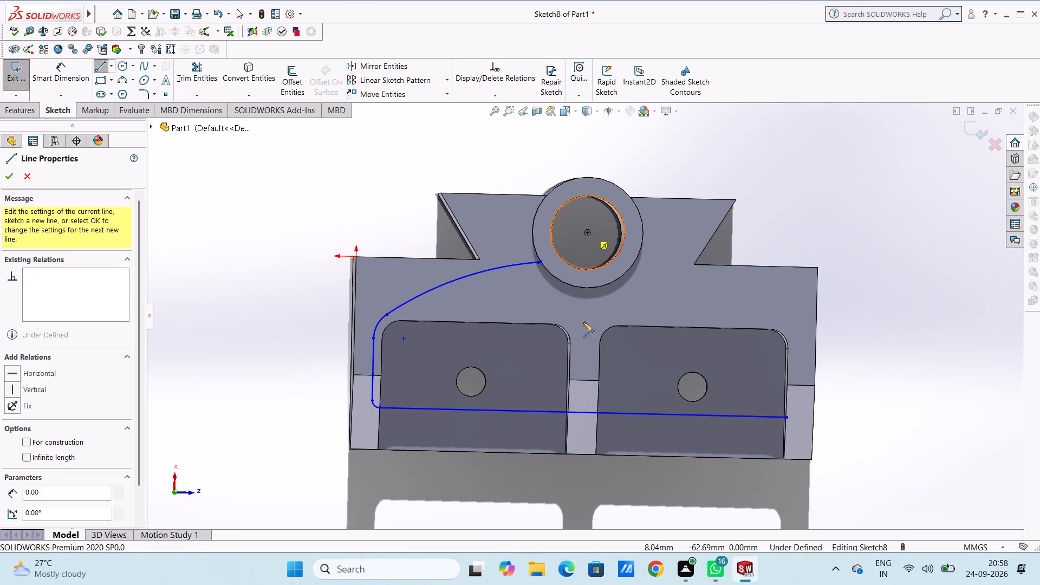
left_click(582, 470)
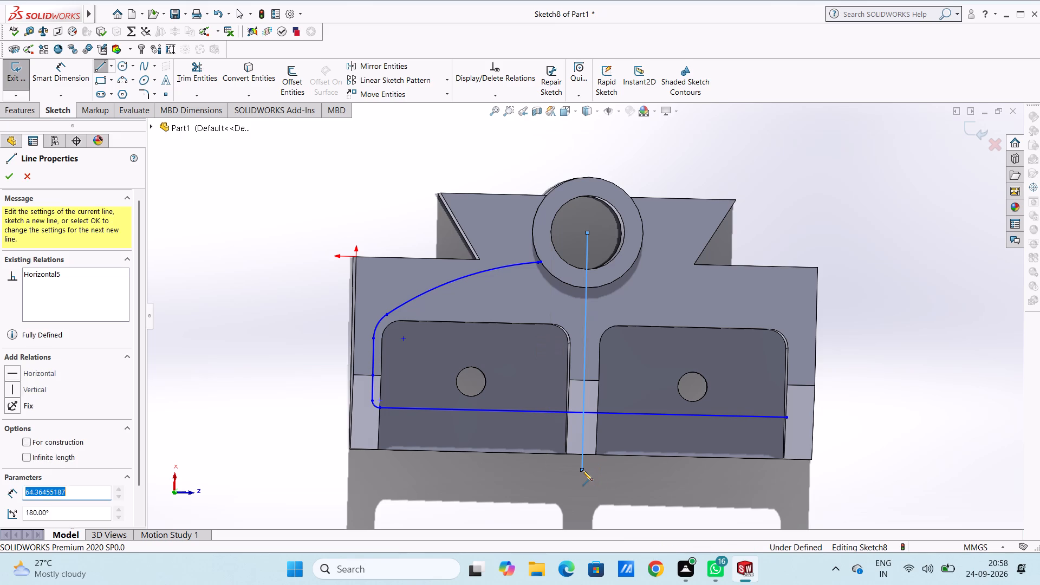
key("Escape")
key("Escape")
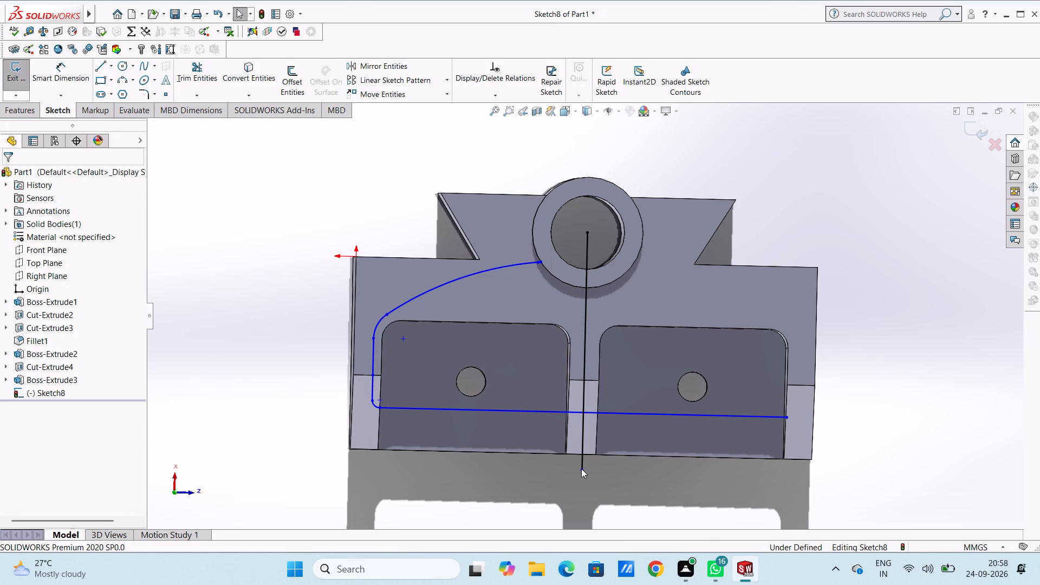
Mirror the rib outline's two upper arcs, two leg lines and small bottom corner arc about the centre line.
scroll(690, 148, "down", 1)
middle_click(687, 151)
scroll(655, 242, "up", 1)
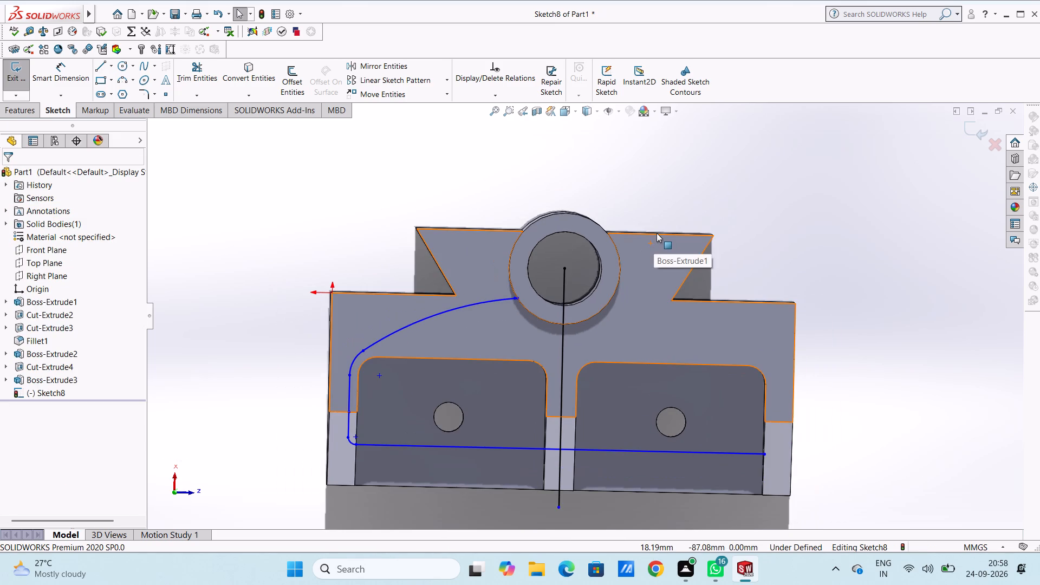
scroll(656, 233, "up", 1)
left_click(368, 65)
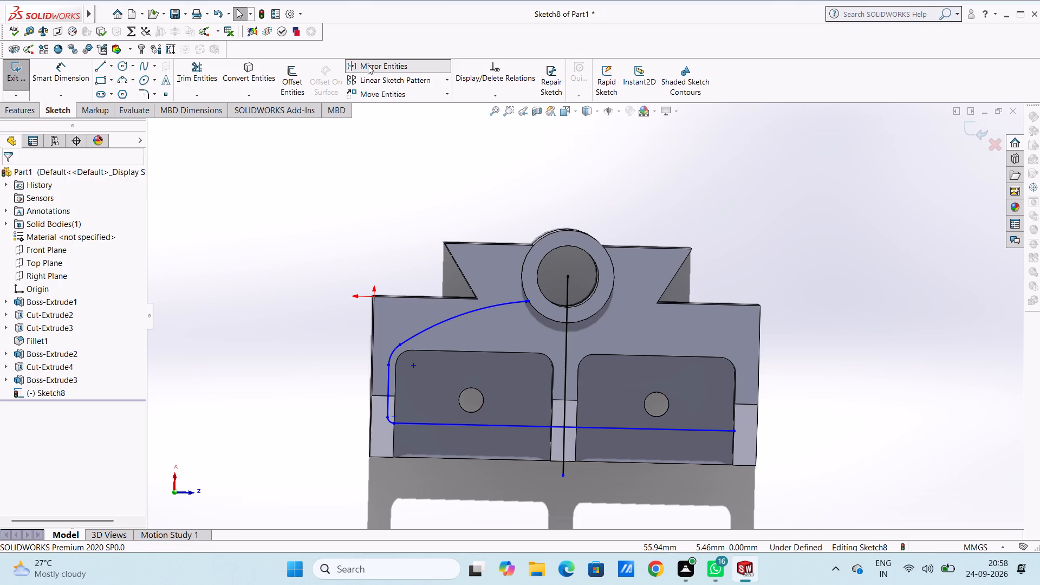
left_click(503, 303)
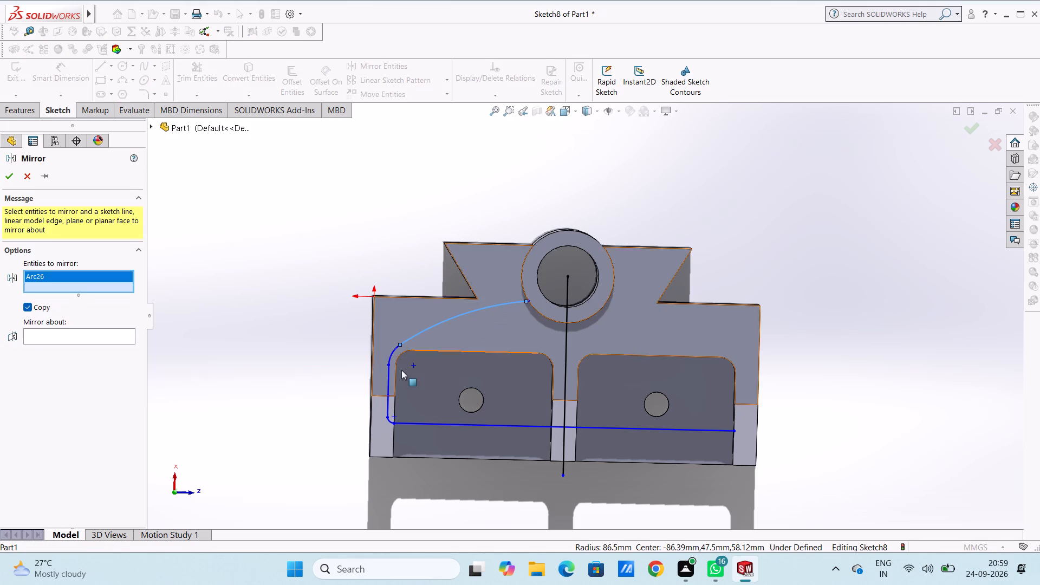
left_click(393, 357)
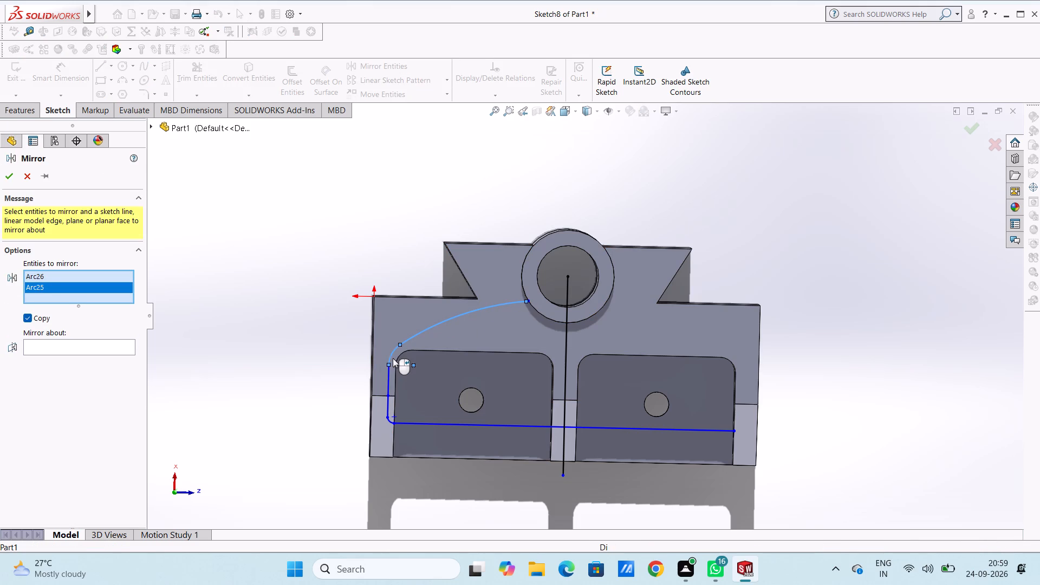
left_click(386, 389)
left_click(389, 406)
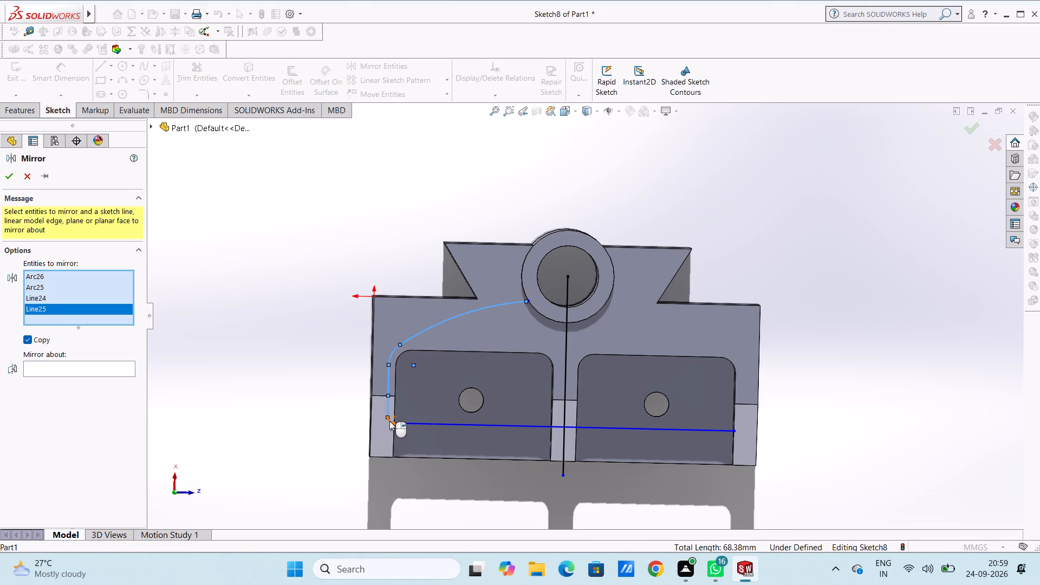
left_click(389, 421)
left_click(93, 380)
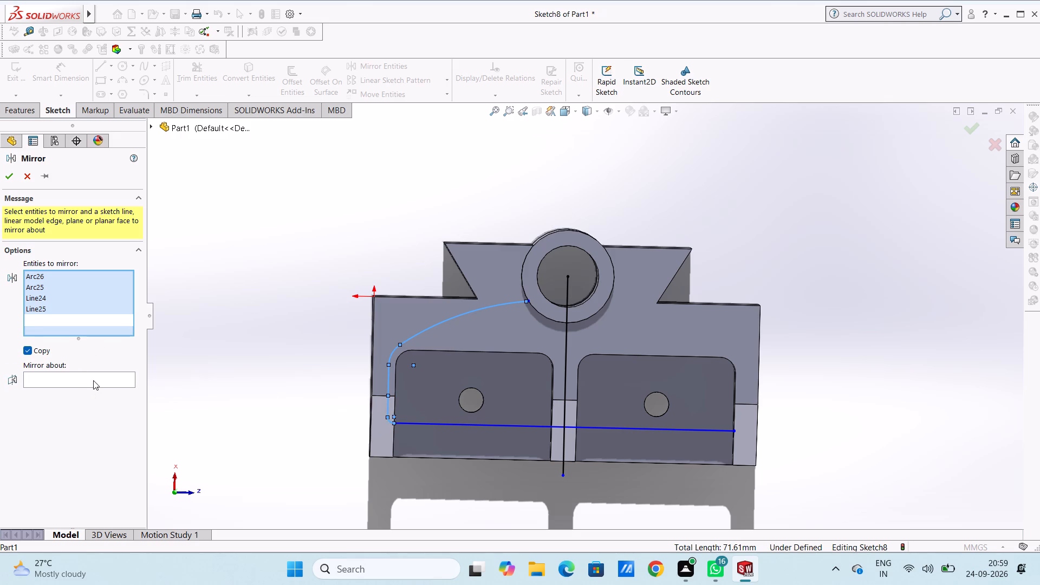
left_click(564, 348)
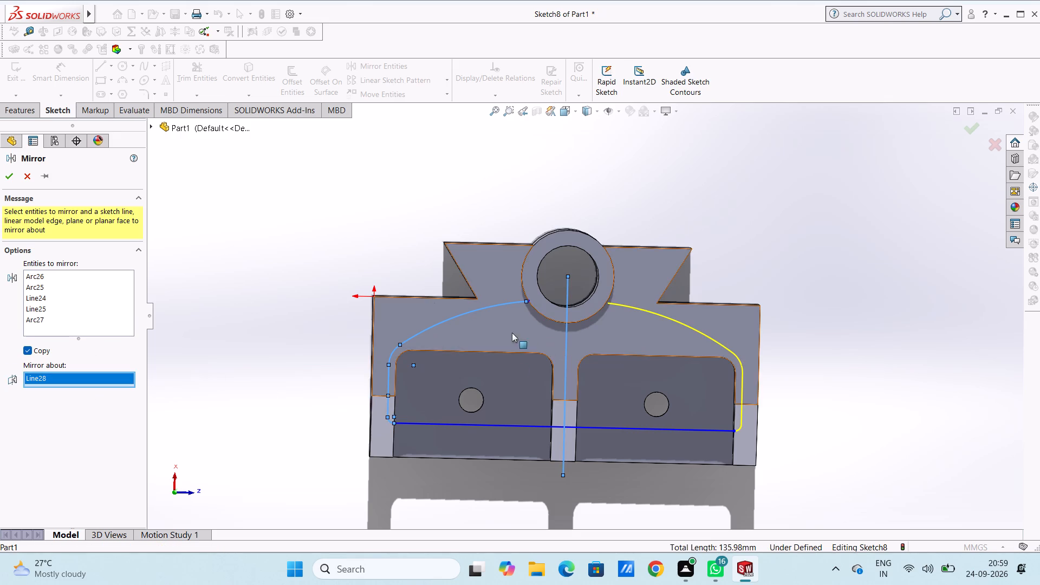
left_click(8, 177)
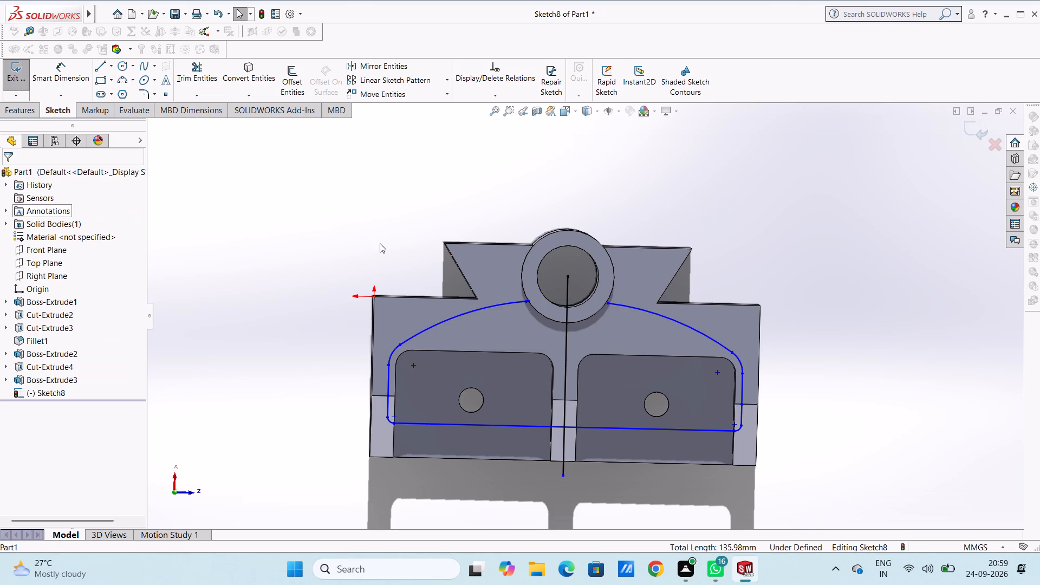
Sketch a 15 mm radius circle centred on the boss hole, matching the boss's outer edge.
left_click(120, 67)
left_click(568, 276)
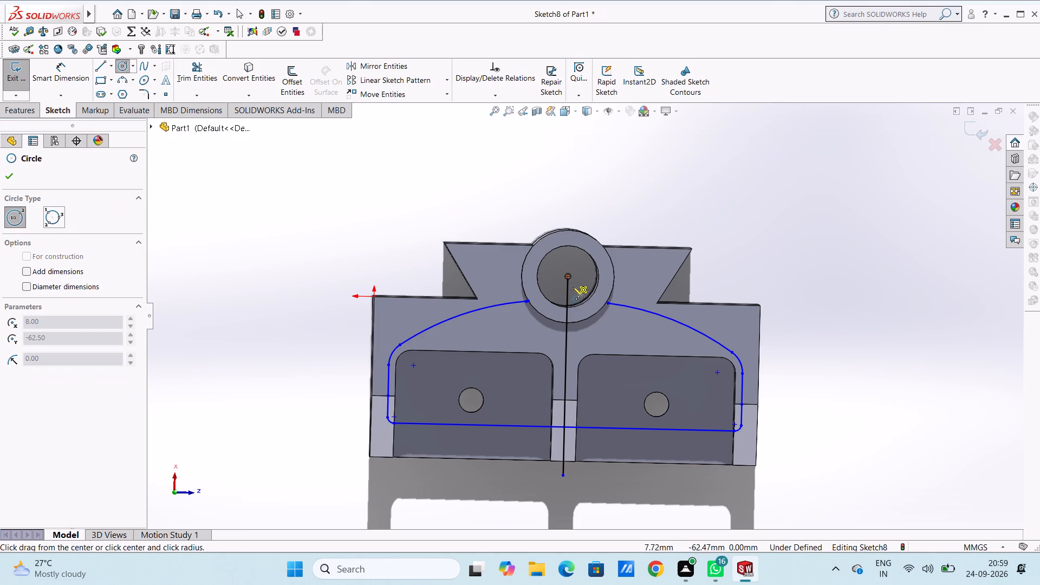
left_click(589, 319)
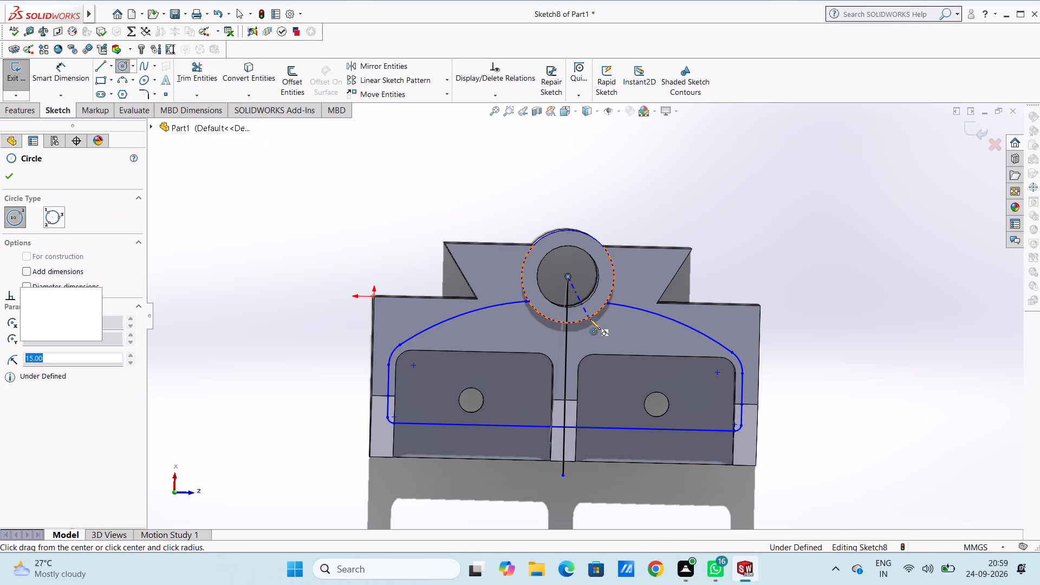
key("Escape")
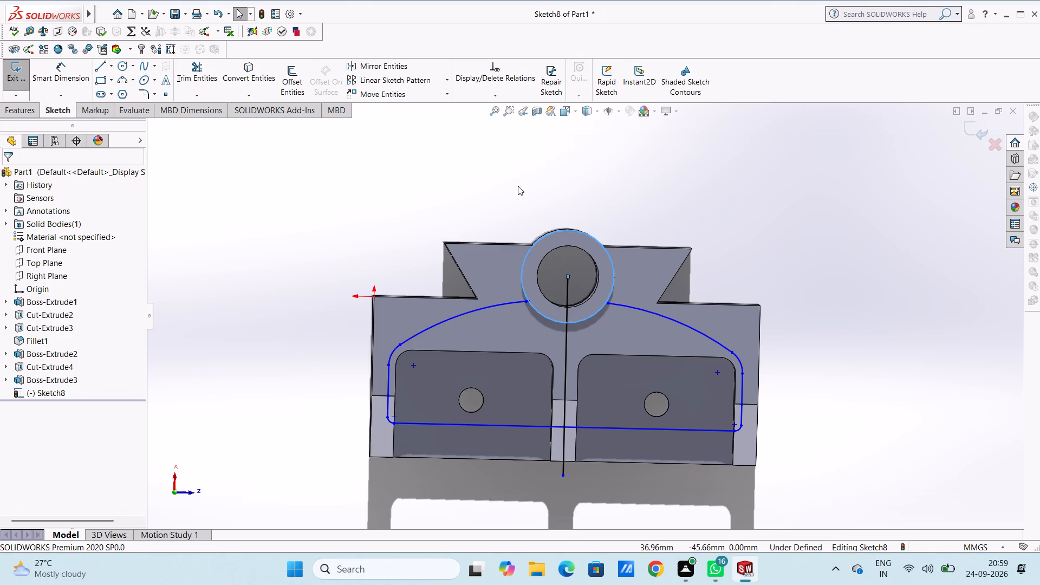
key("Escape")
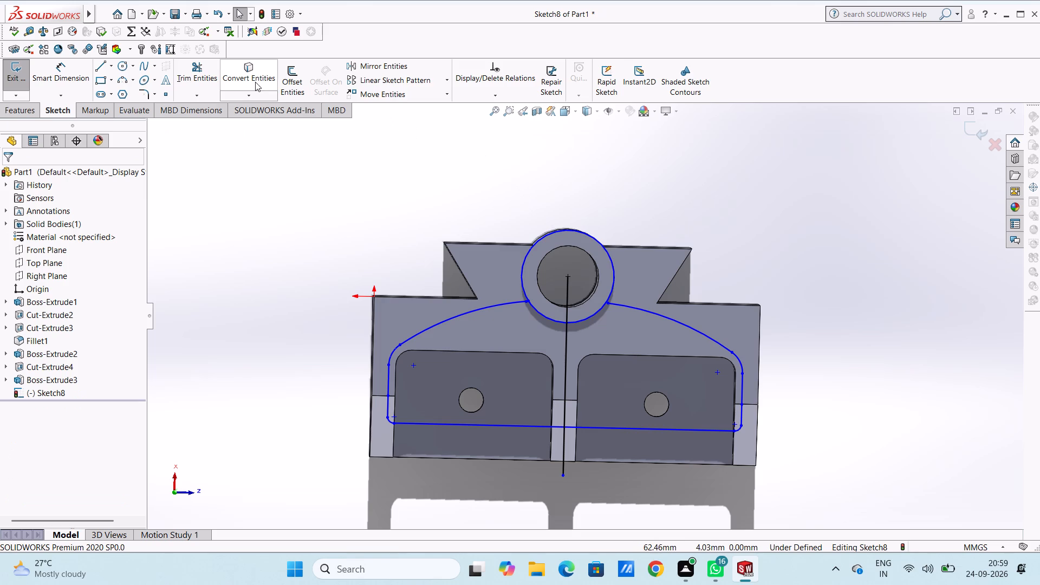
Trim away the upper portion of the boss circle with the closest-trim option.
left_click(194, 61)
left_click(572, 230)
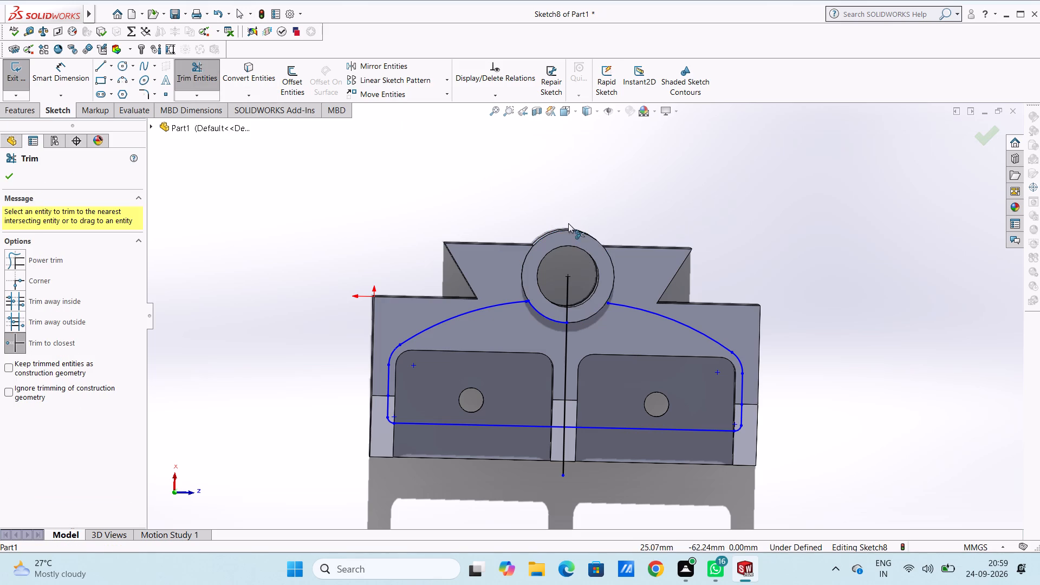
middle_click_drag(584, 205, 583, 196)
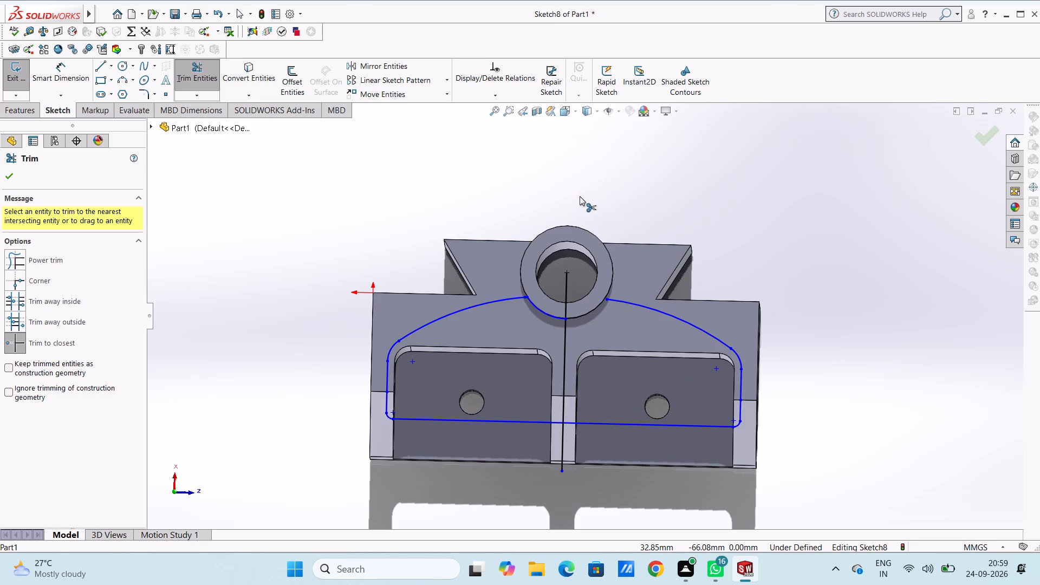
left_click(201, 70)
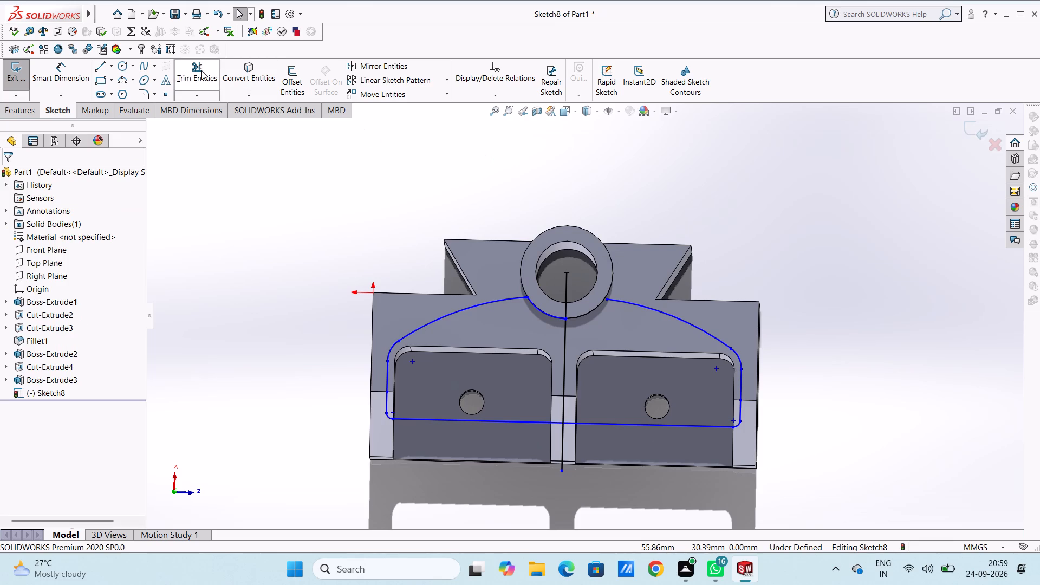
Draw a line about 4.3 mm long from the mirrored rib arc's upper end inward across the boss ring.
left_click(102, 67)
scroll(610, 318, "down", 4)
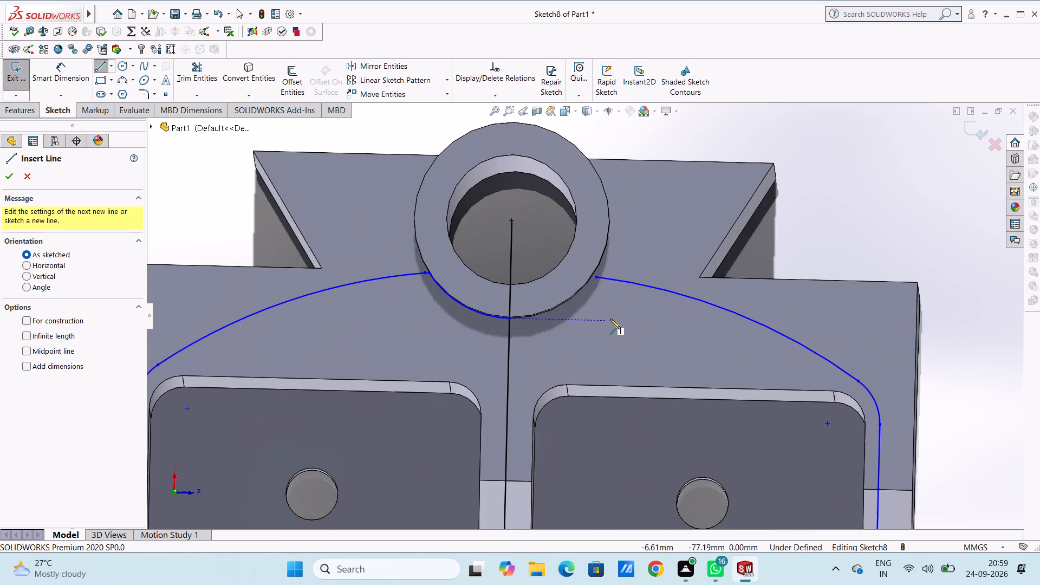
left_click(599, 278)
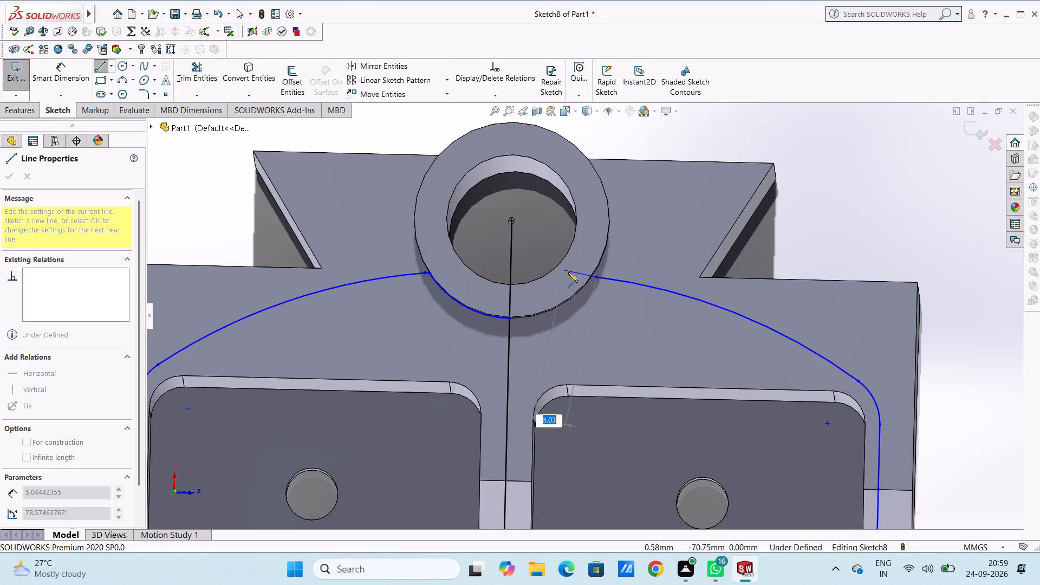
left_click(569, 273)
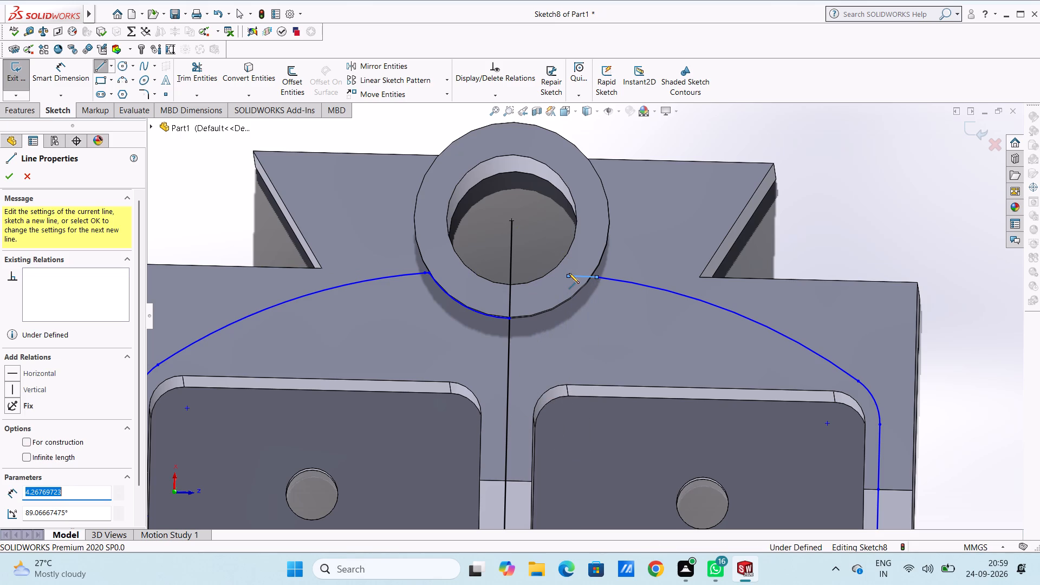
key("Escape")
key("Escape")
key("Escape")
key("Escape")
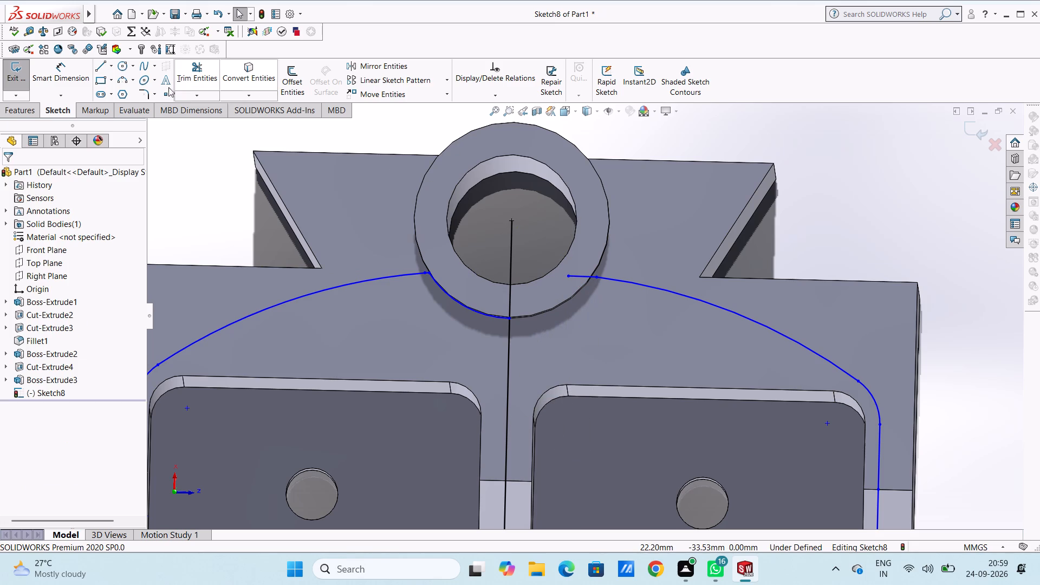
Sketch another 15 mm radius circle centred on the boss hole, crossing the short line.
left_click(122, 66)
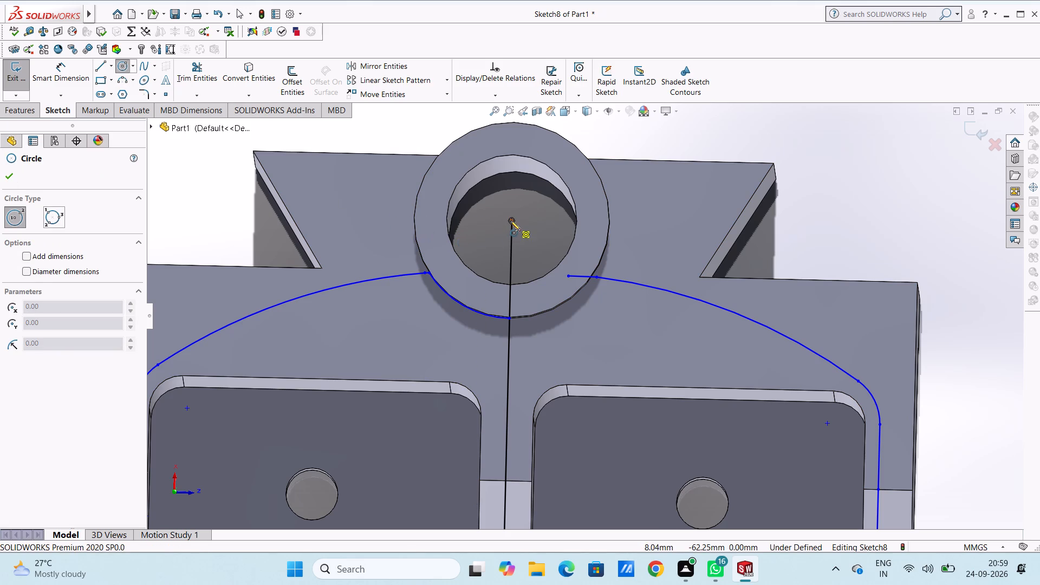
left_click(510, 220)
left_click(542, 313)
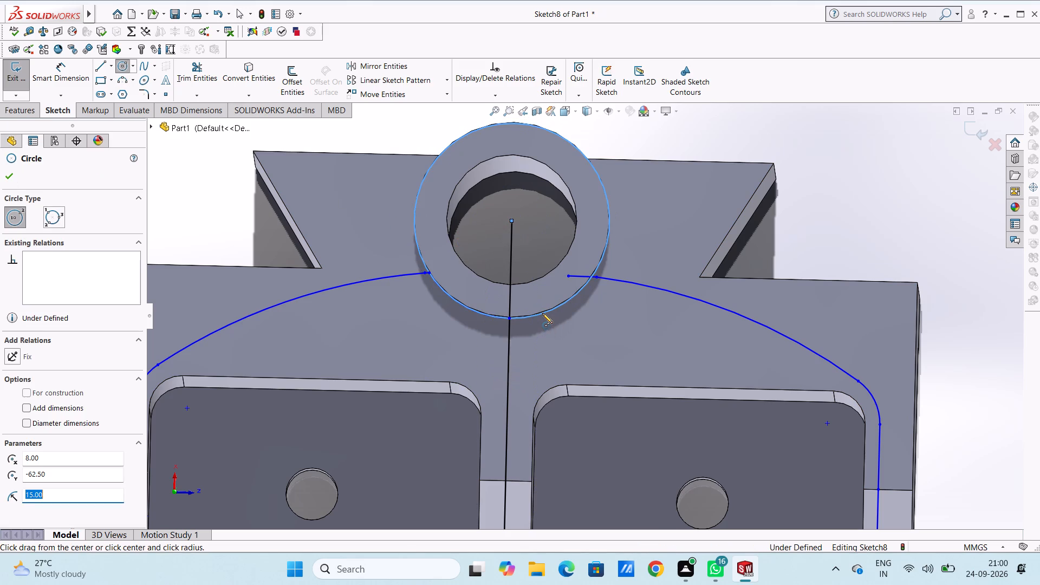
key("Escape")
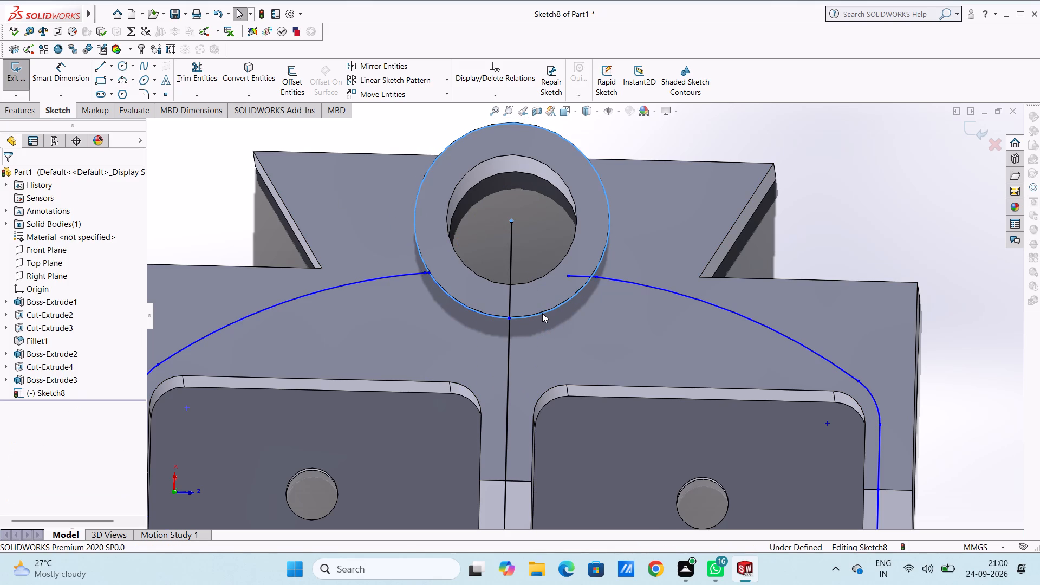
key("Escape")
Trim the new boss circle to its lower arc between the rib curves and remove the short line's stub inside it.
left_click(194, 76)
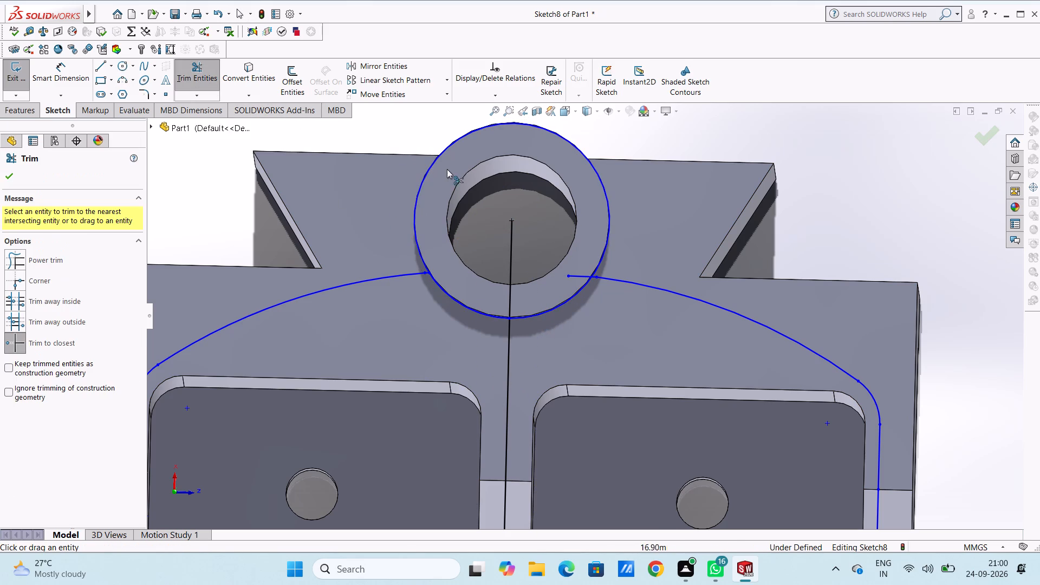
left_click(440, 155)
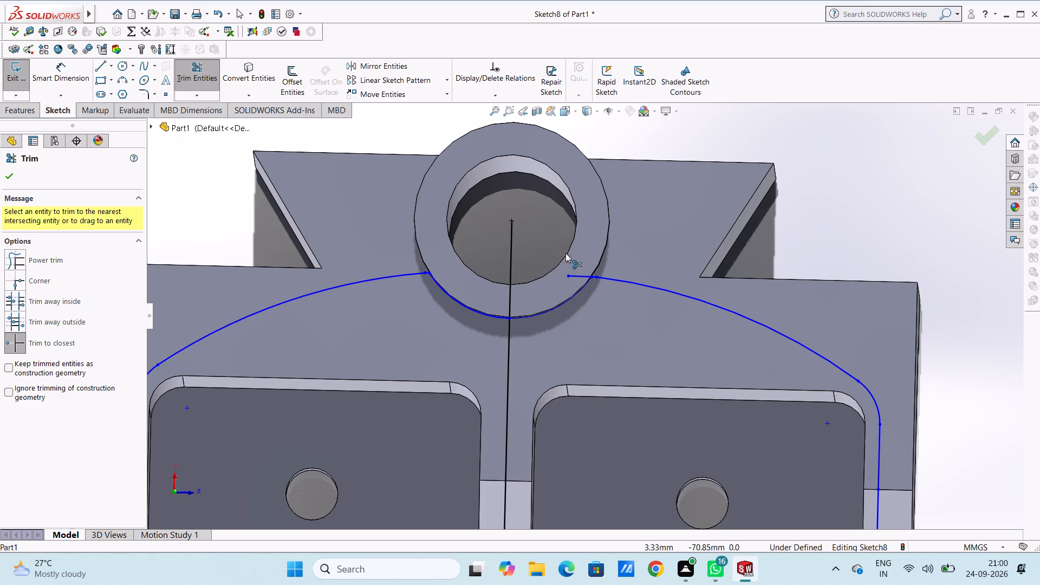
left_click(573, 272)
left_click(577, 277)
Trim away the centre line's segments inside the boss, within the rib outline and below its bottom line.
left_click(509, 273)
scroll(509, 273, "up", 5)
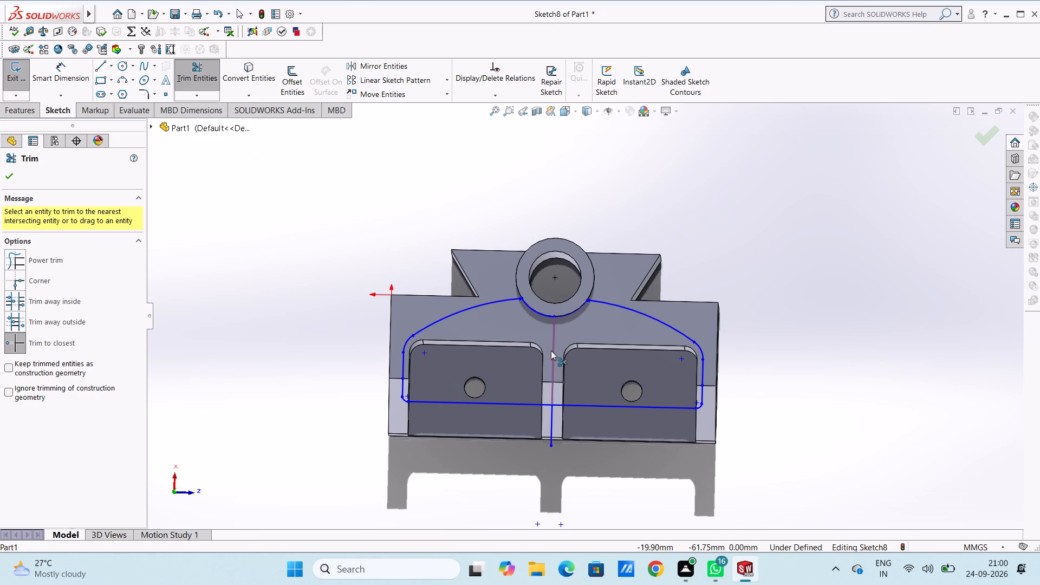
left_click(551, 350)
left_click(552, 420)
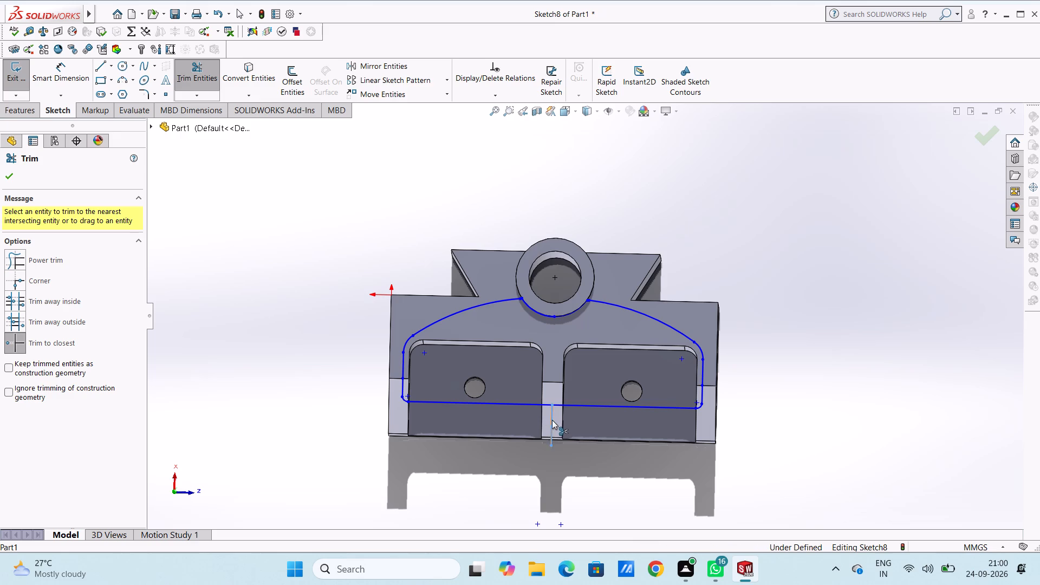
Cut-extrude the closed rib outline 8 mm blind, using both the face region under the boss and the adjoining pocket region as contours.
scroll(685, 361, "down", 5)
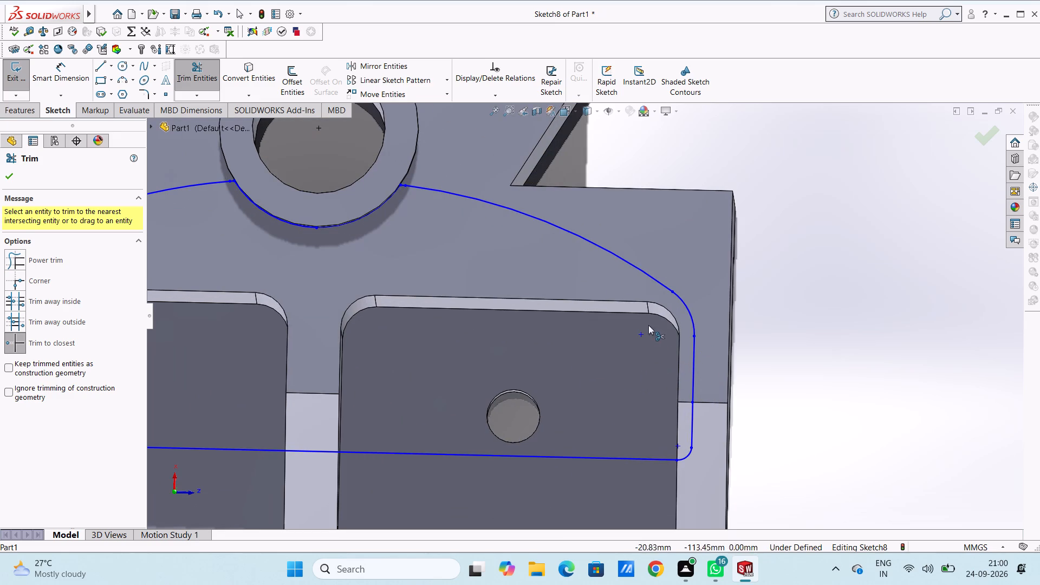
key("Escape")
key("Escape")
scroll(634, 328, "up", 6)
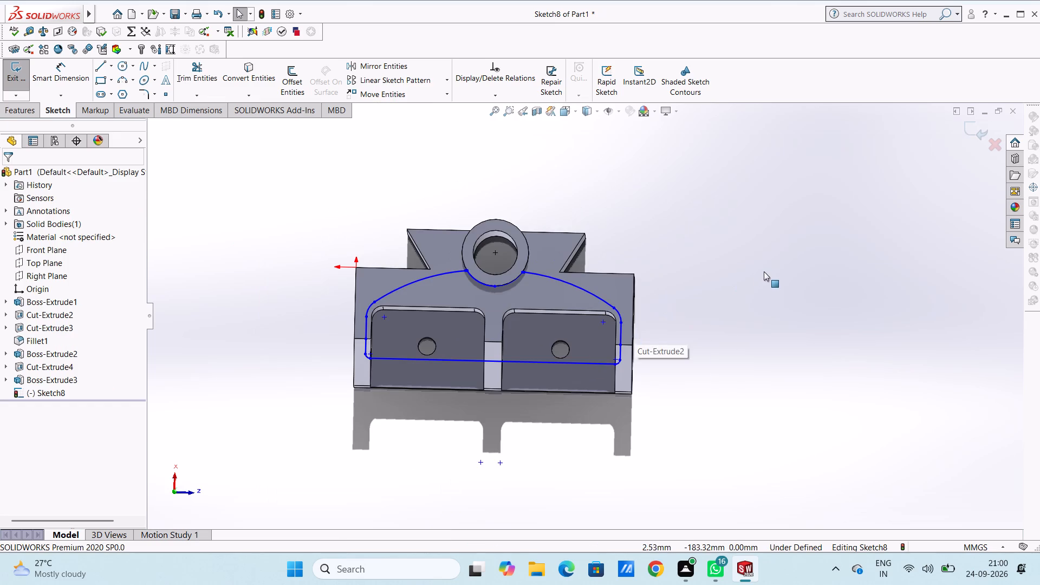
middle_click_drag(764, 271, 722, 269)
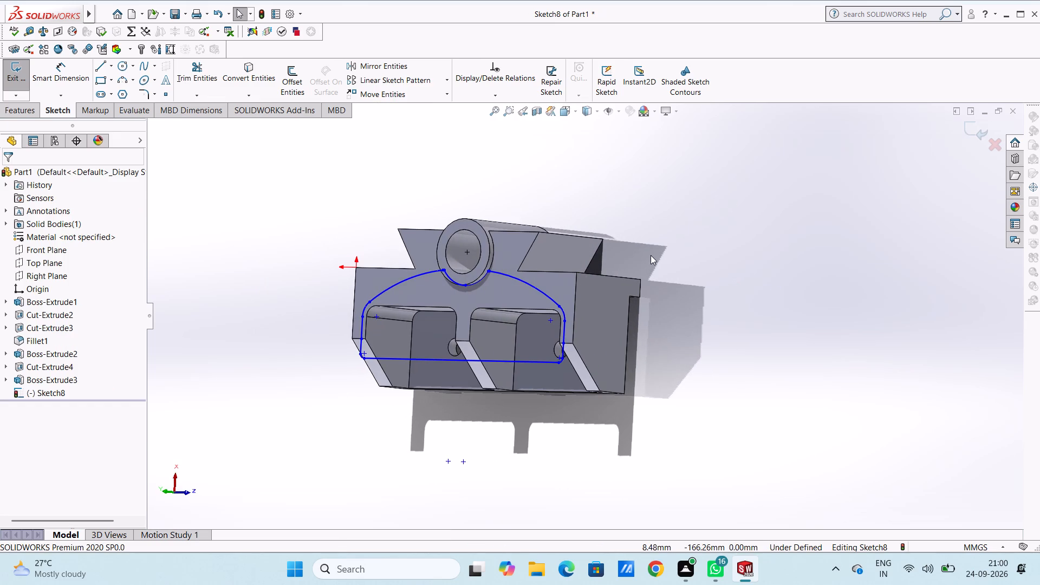
scroll(499, 283, "down", 4)
middle_click_drag(503, 283, 506, 283)
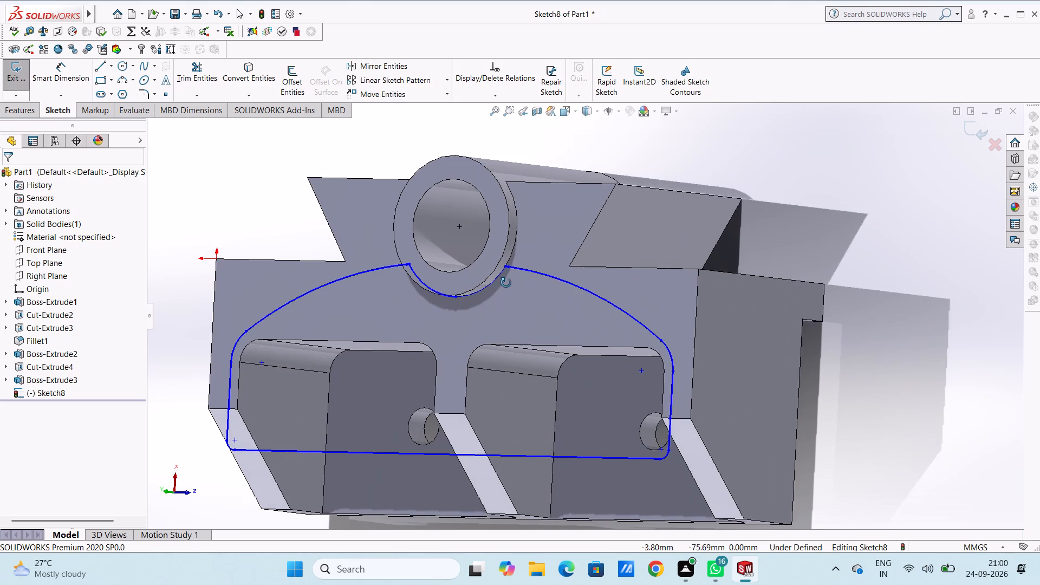
middle_click_drag(506, 283, 510, 283)
middle_click_drag(512, 297, 522, 297)
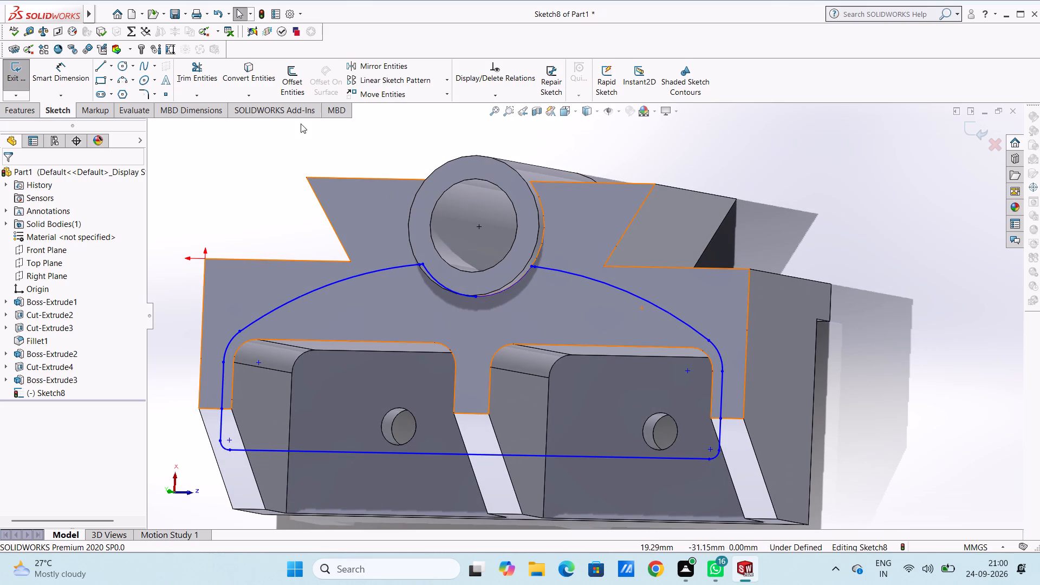
left_click(28, 108)
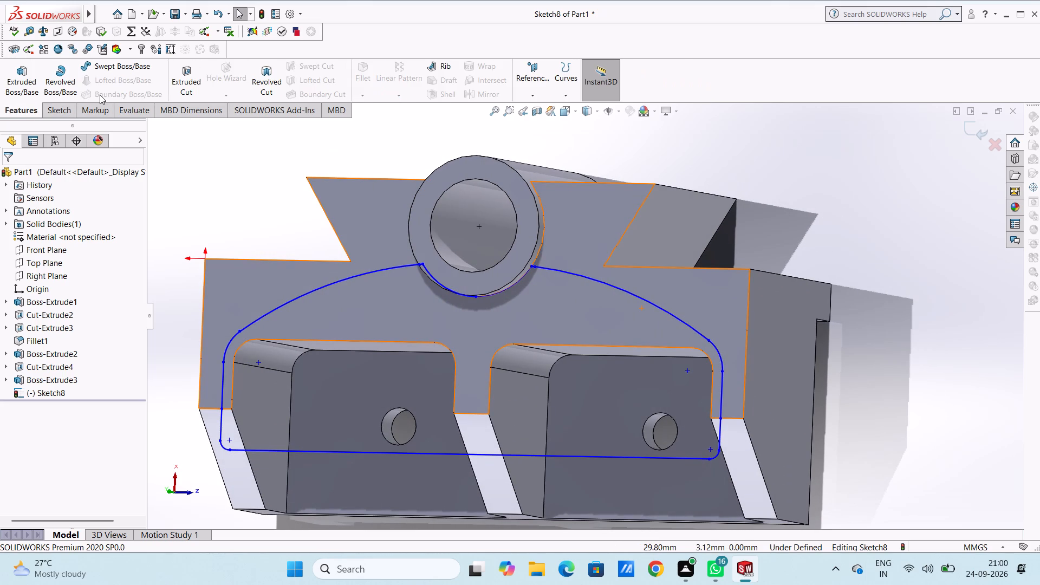
left_click(187, 76)
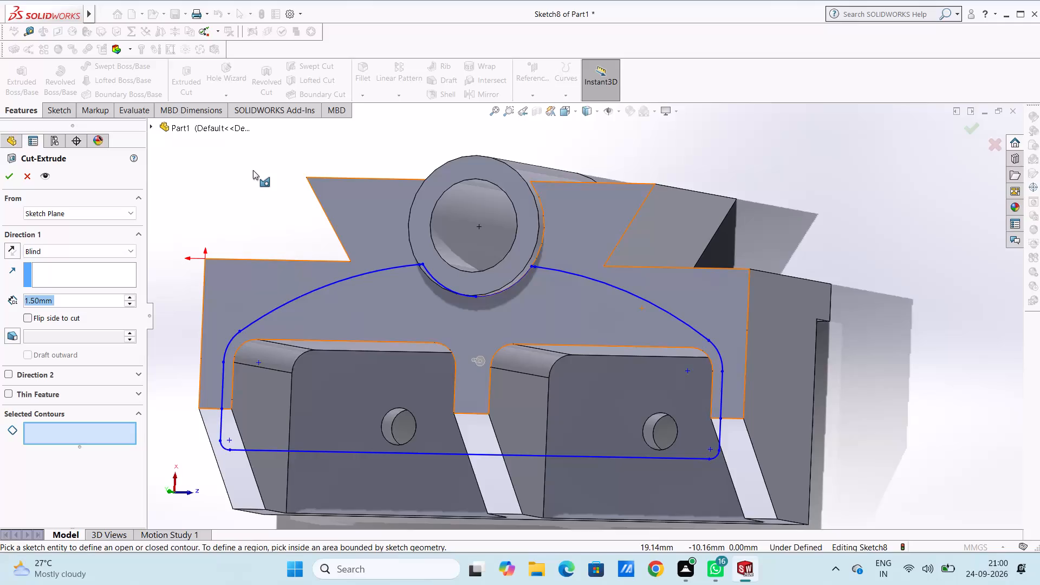
scroll(253, 170, "up", 4)
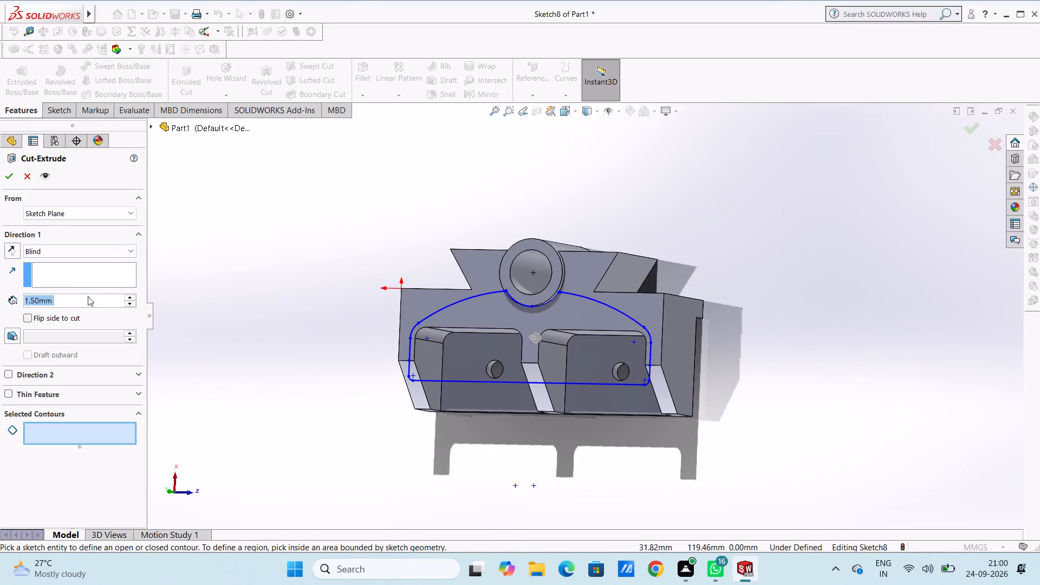
key("8")
key("Return")
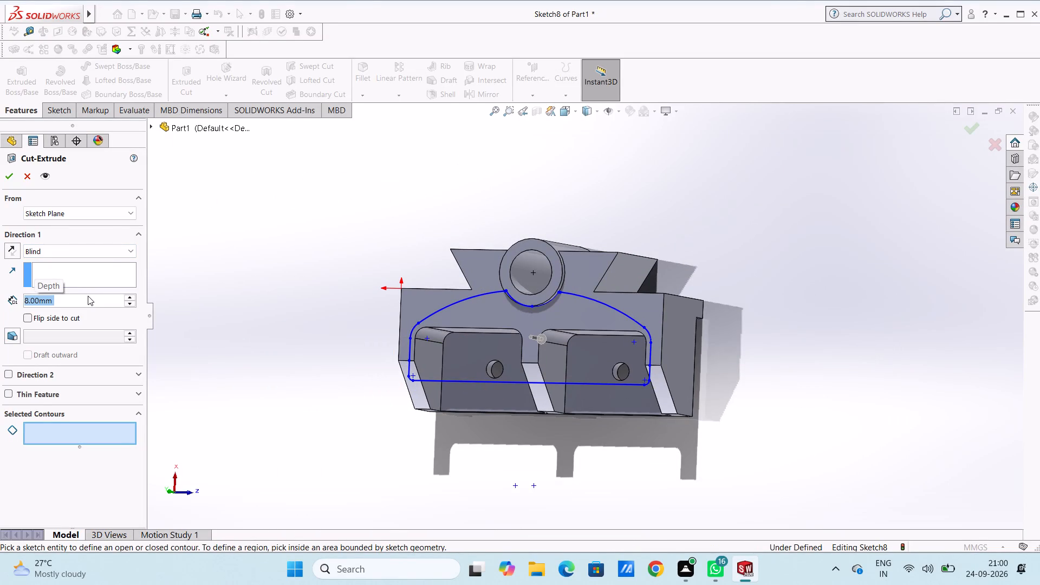
left_click(474, 317)
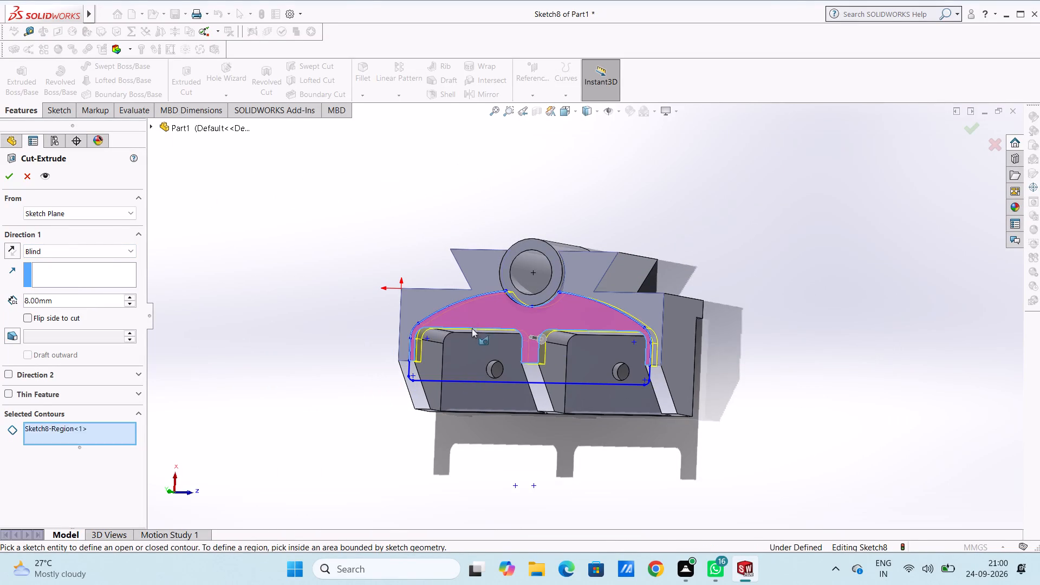
left_click(466, 348)
scroll(497, 224, "up", 3)
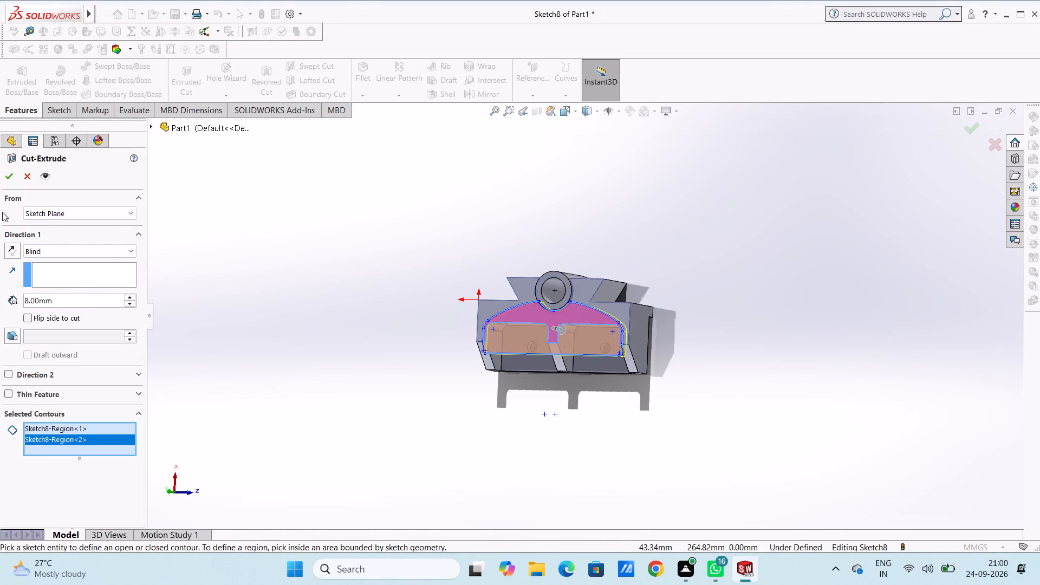
left_click(6, 176)
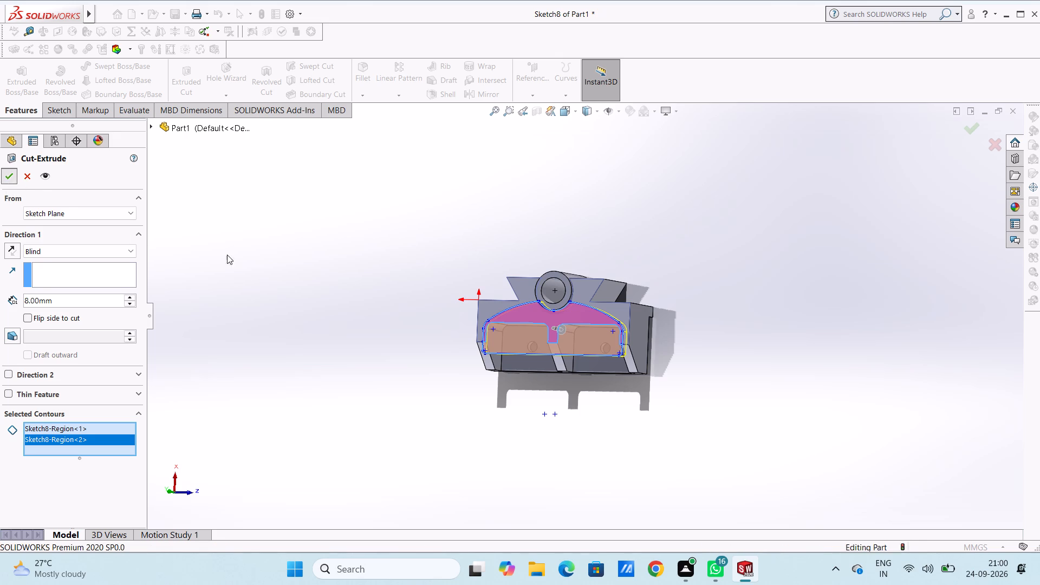
left_click(266, 251)
Examine the new recess around the boss from isometric, back, left and tilted views.
middle_click_drag(292, 256, 324, 256)
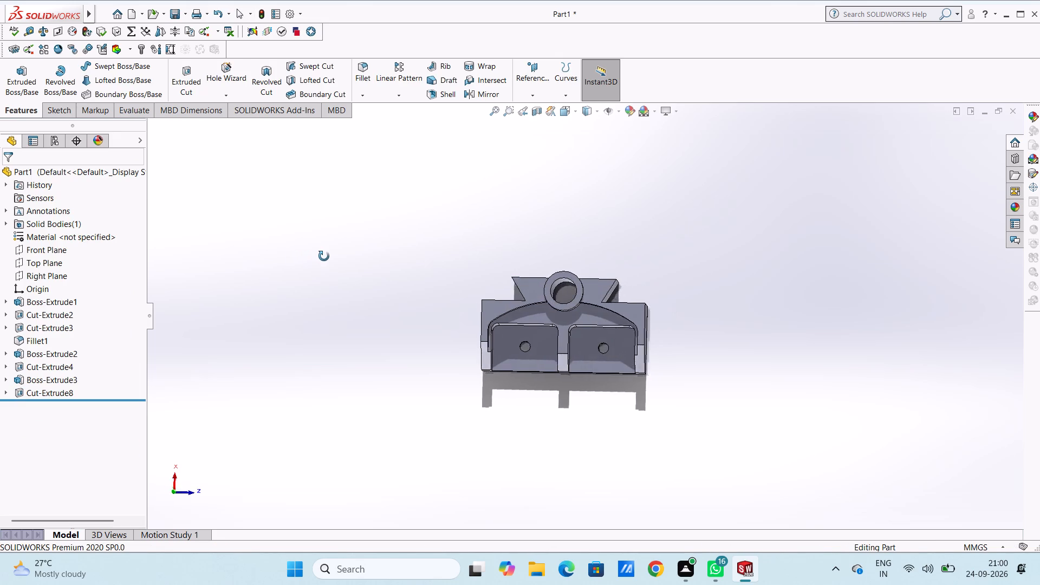
middle_click_drag(324, 256, 303, 261)
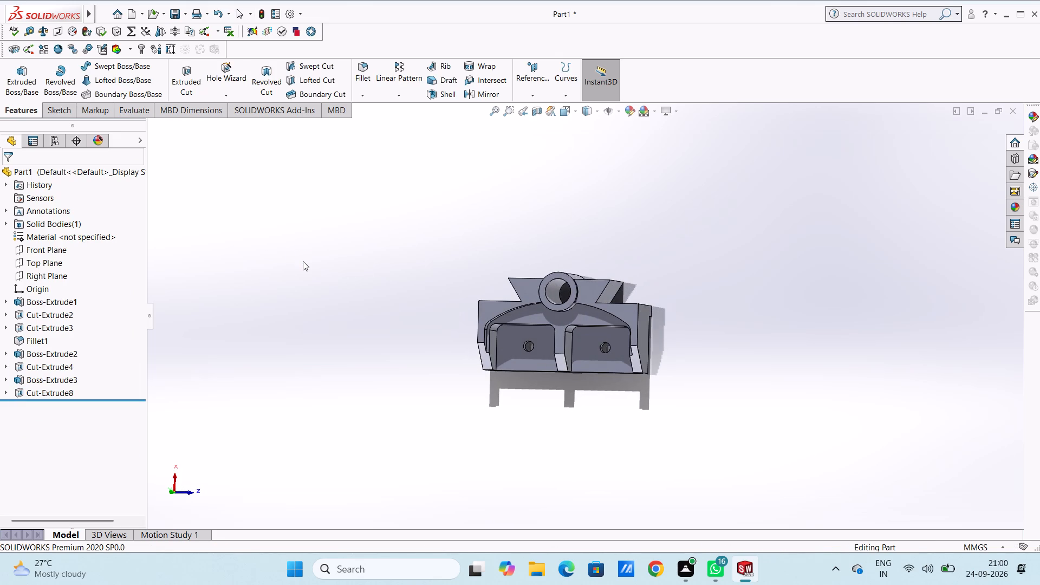
key("ctrl+7")
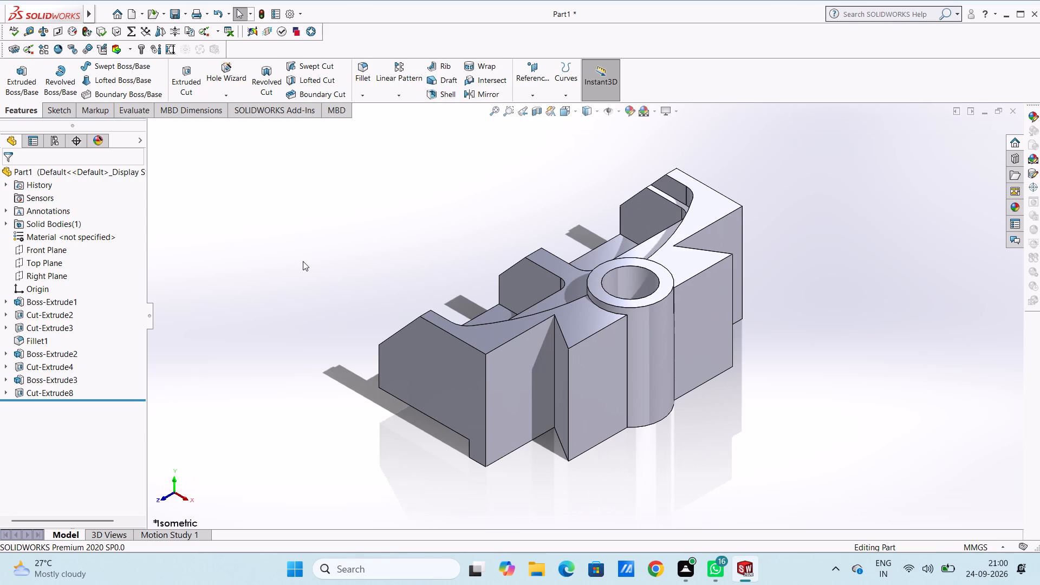
key("ctrl+2")
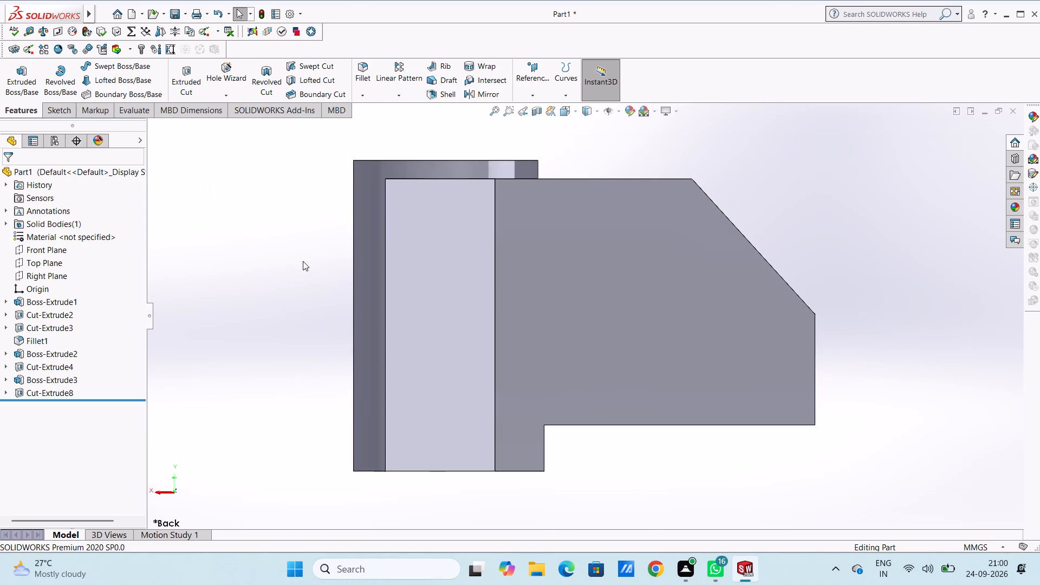
key("ctrl+3")
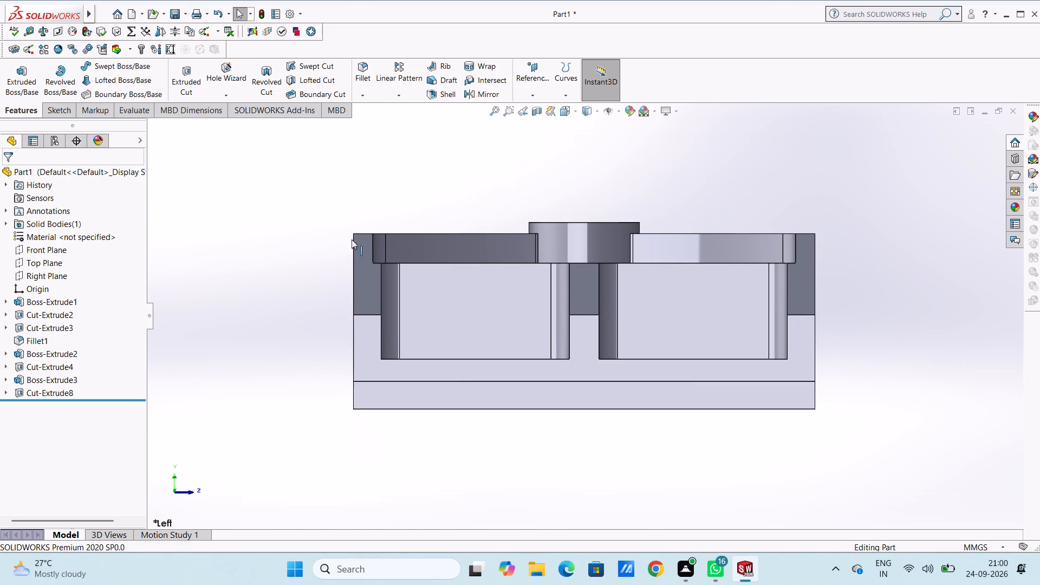
middle_click_drag(693, 183, 692, 258)
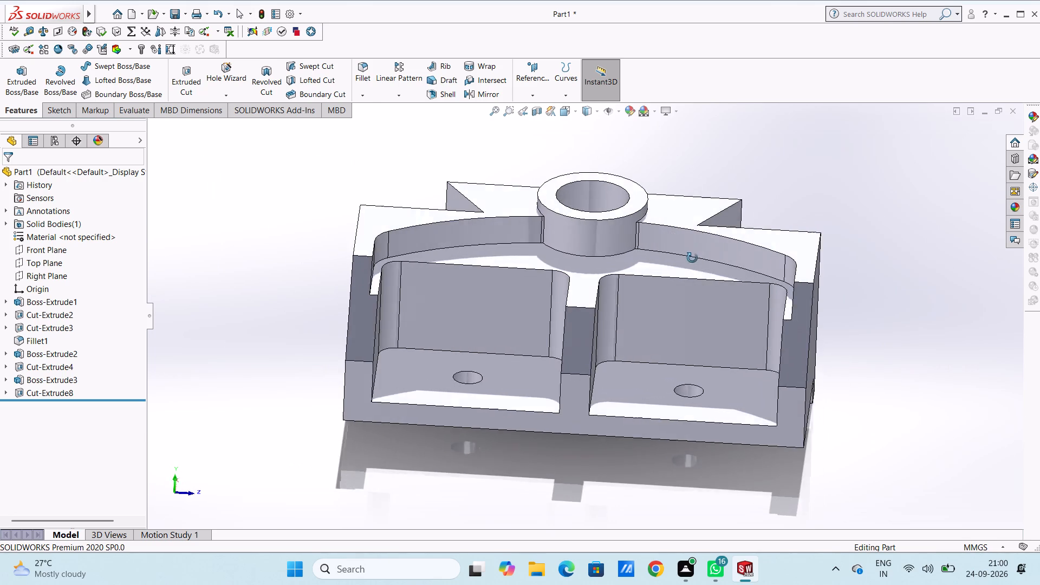
middle_click_drag(692, 258, 697, 274)
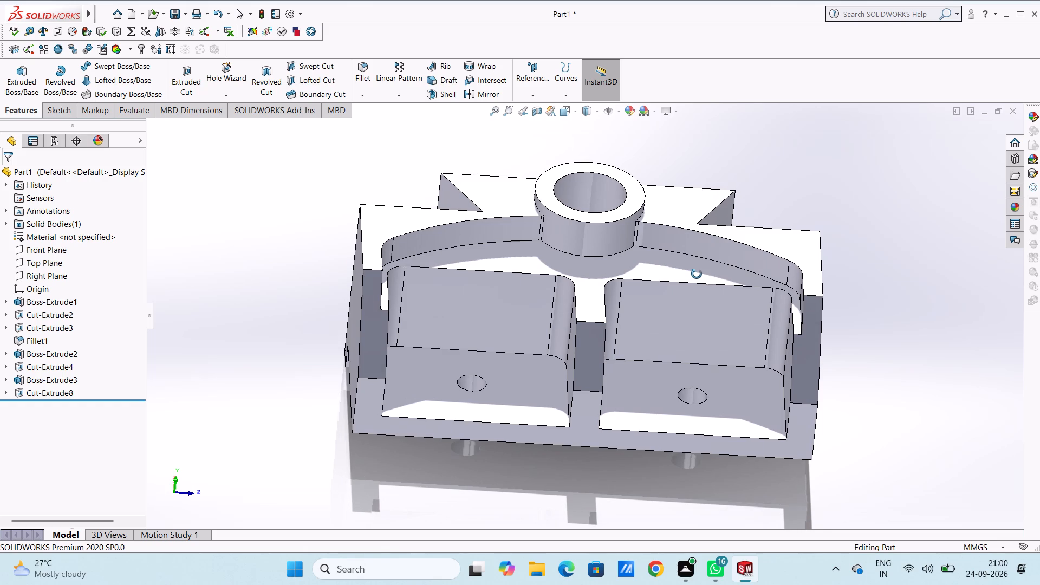
middle_click_drag(697, 274, 681, 282)
scroll(697, 274, "down", 1)
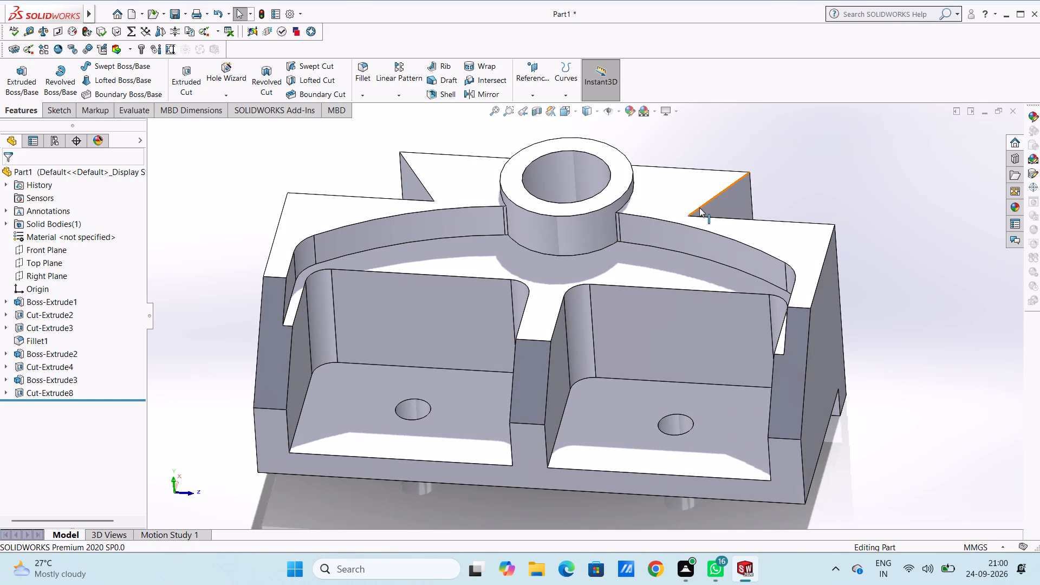
Fillet the recess wall's two upper curved edges, one on each side of the boss, with a 1 mm radius.
left_click(363, 65)
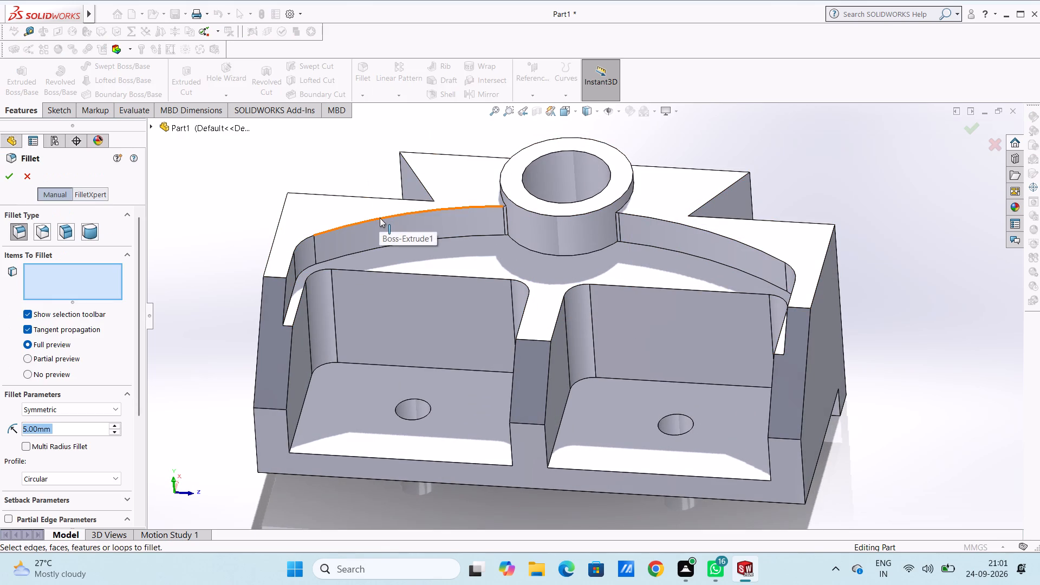
left_click(380, 218)
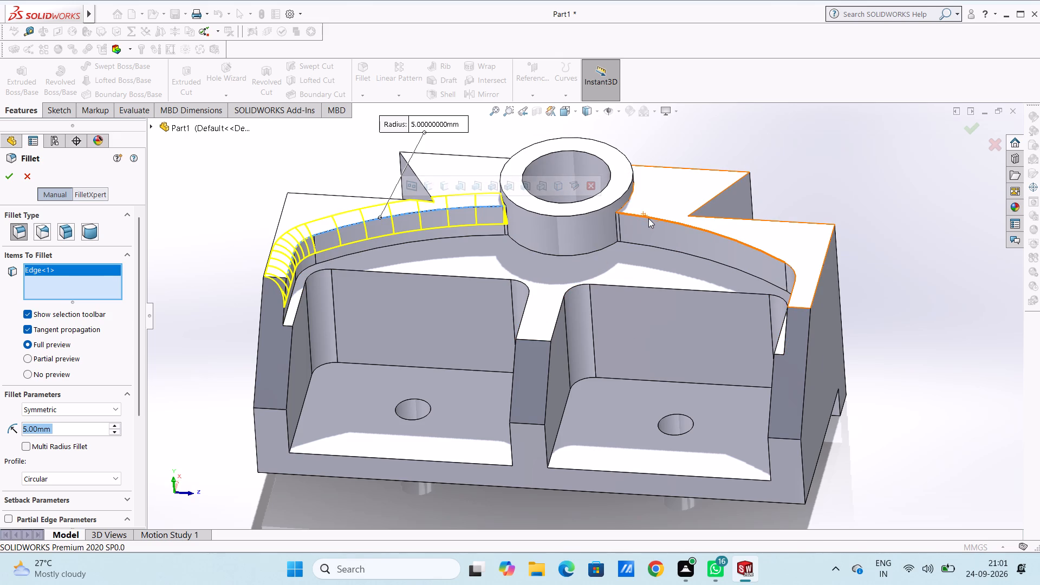
left_click(649, 217)
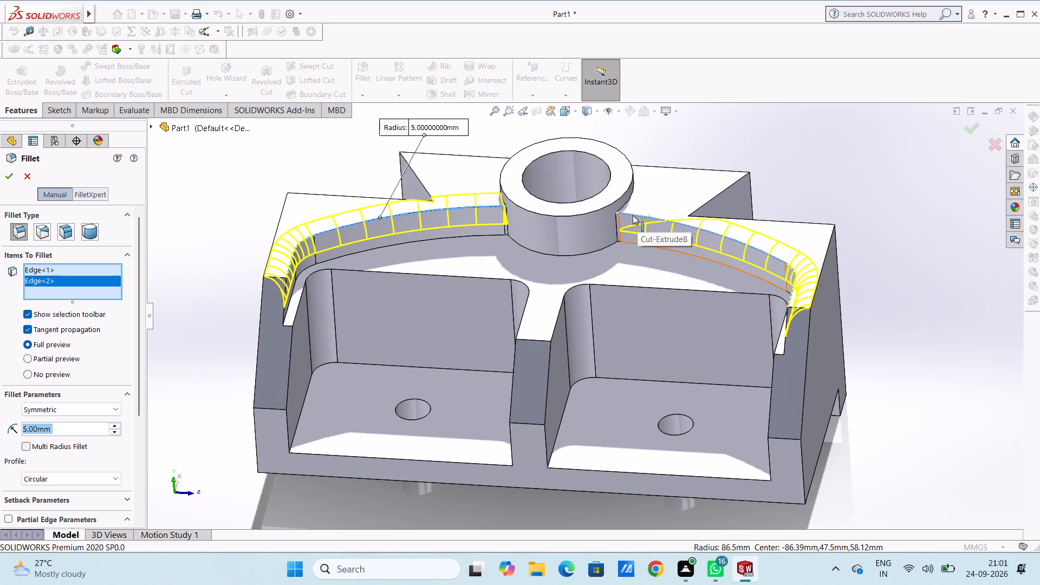
left_click(632, 214)
left_click(629, 213)
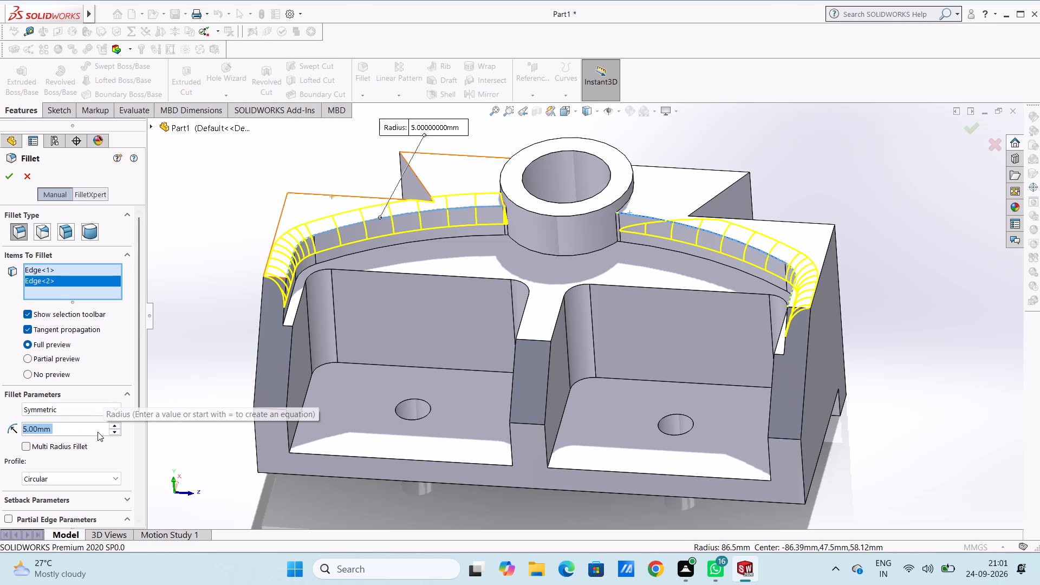
key("1")
key("Return")
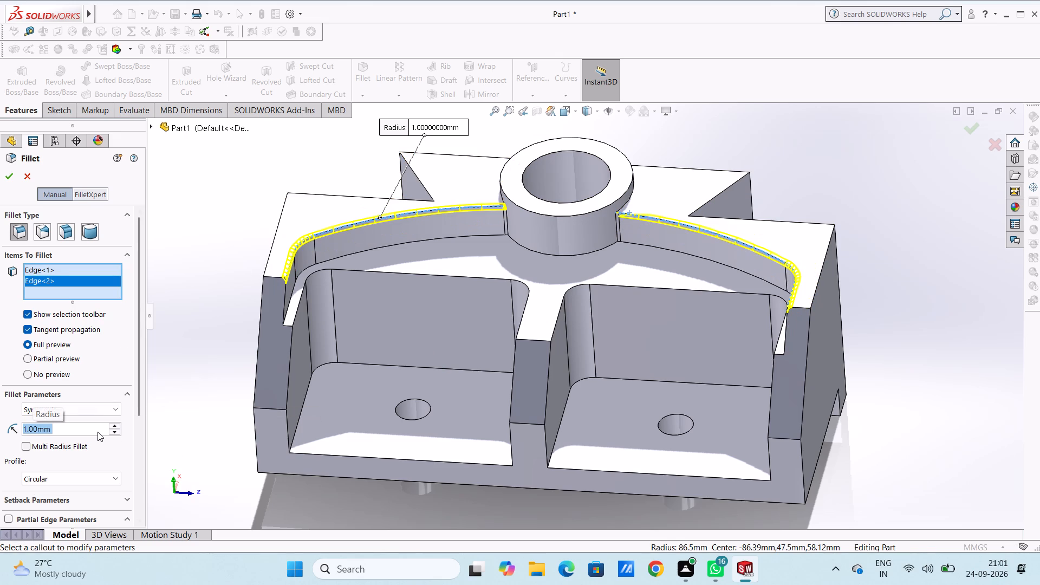
left_click(10, 177)
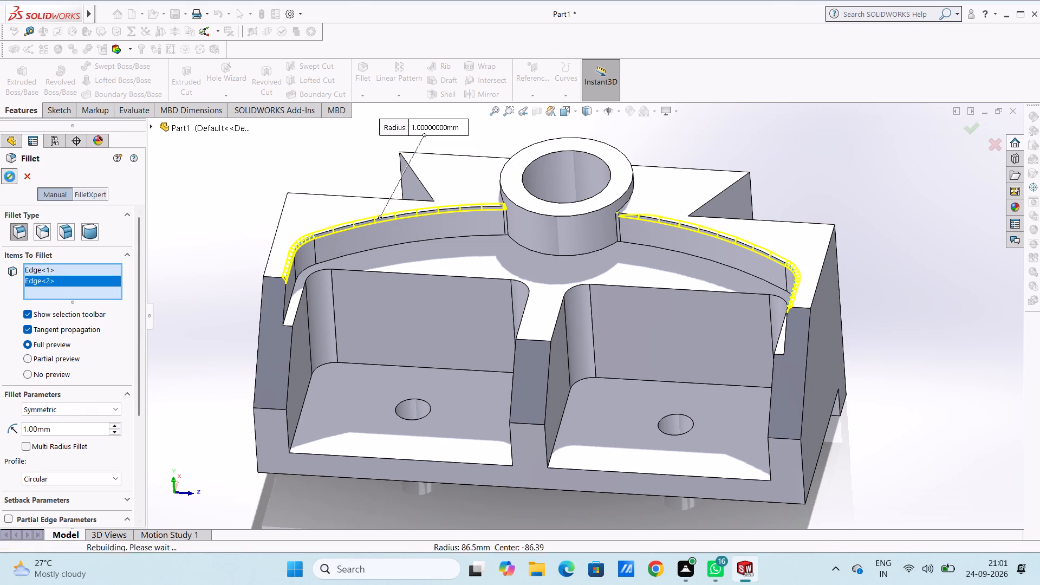
Fillet the recess floor's edges along both curved walls and around the boss base with a 1 mm radius.
left_click(367, 74)
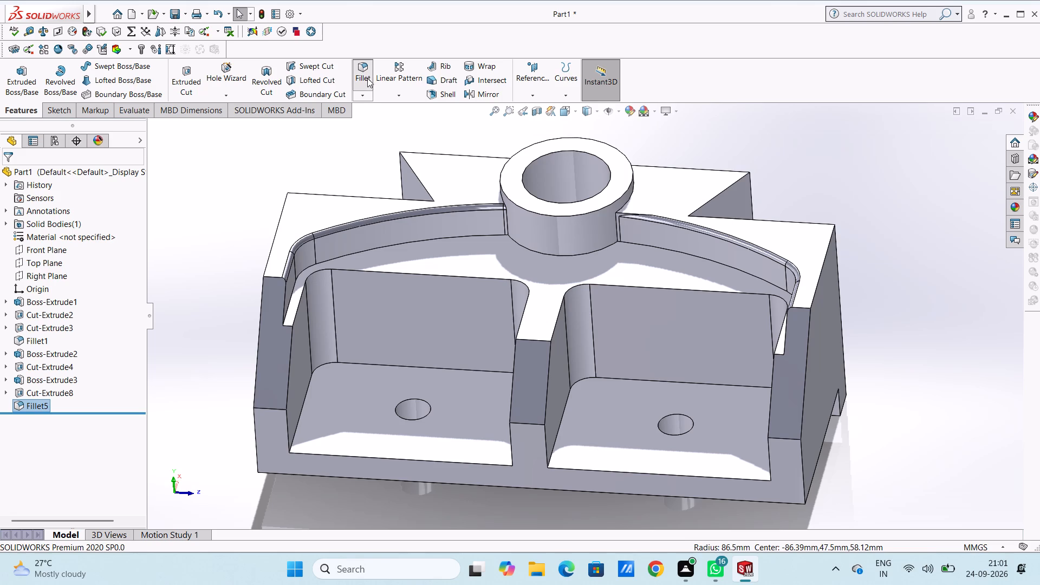
left_click(420, 240)
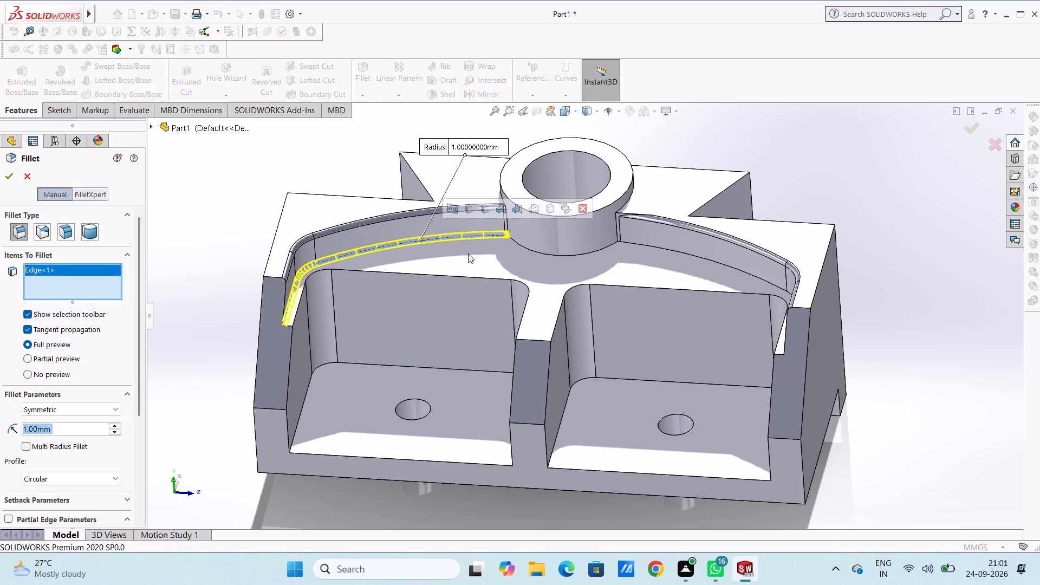
left_click(541, 255)
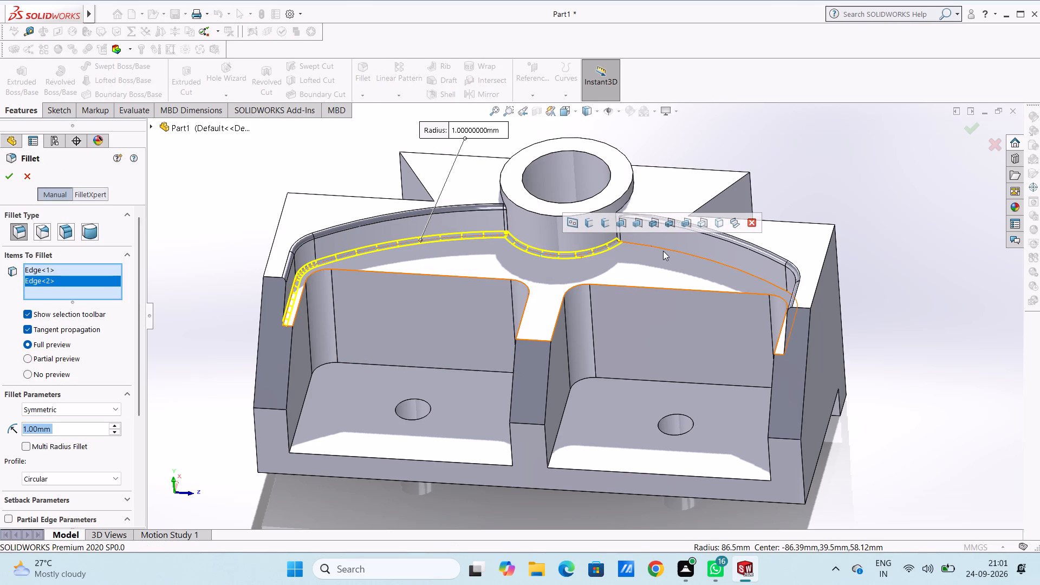
left_click(668, 249)
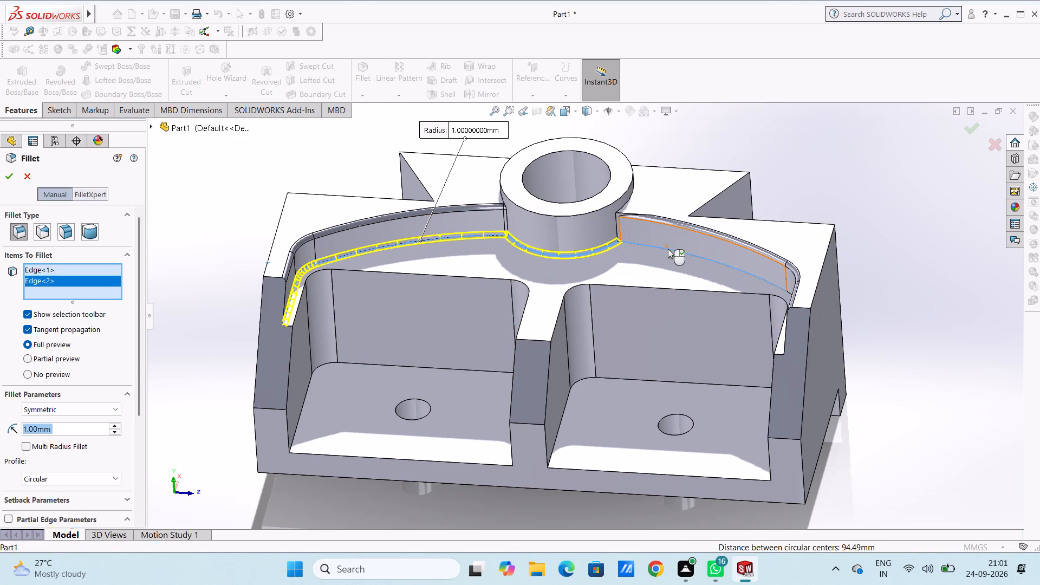
left_click(5, 177)
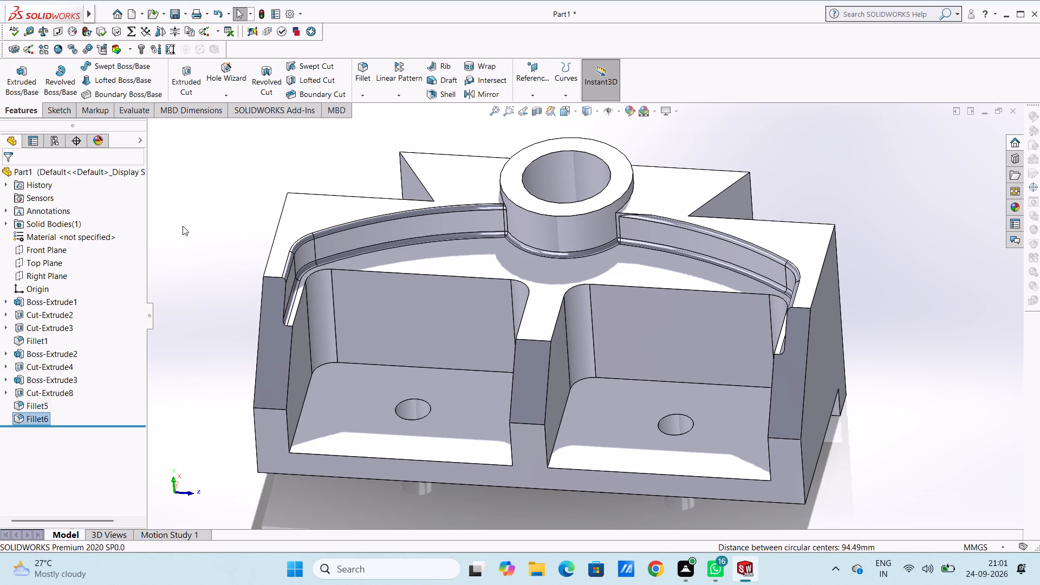
Fillet the recess wall's short end edges where they meet the sloped faces of both outer side walls with a 1 mm radius.
middle_click_drag(209, 212, 198, 212)
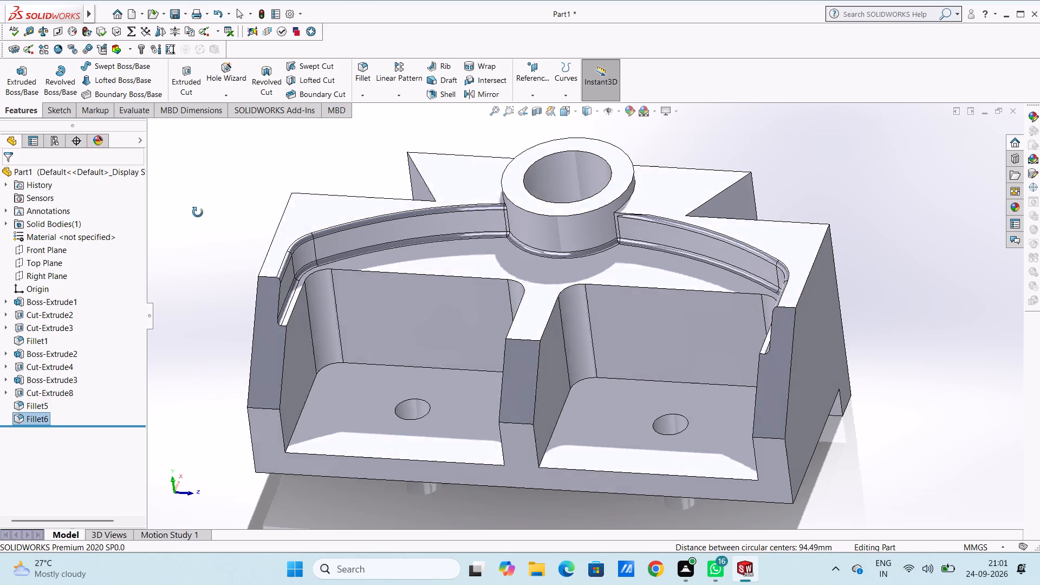
middle_click_drag(198, 212, 185, 214)
left_click(365, 70)
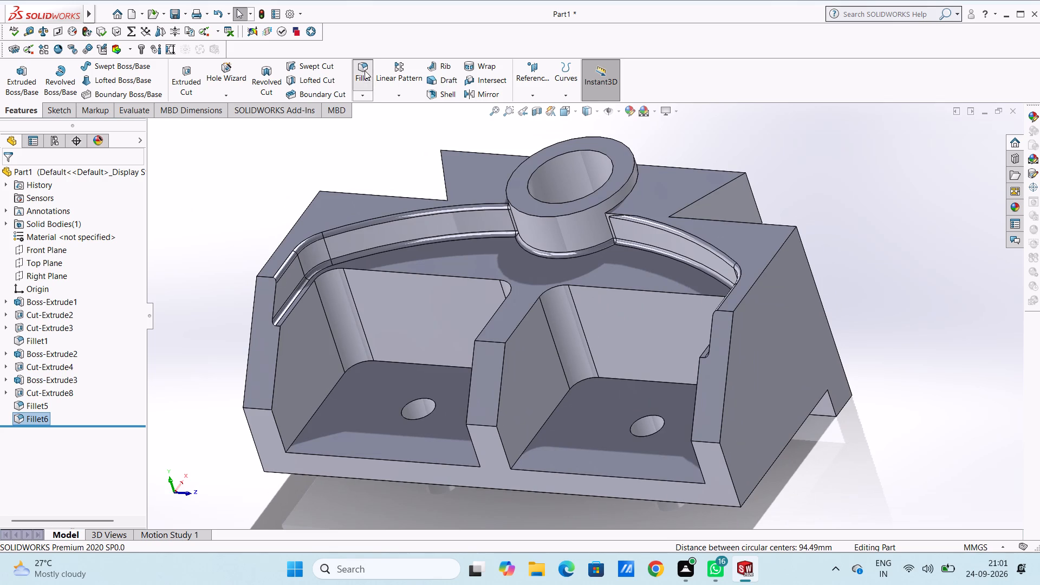
left_click(275, 297)
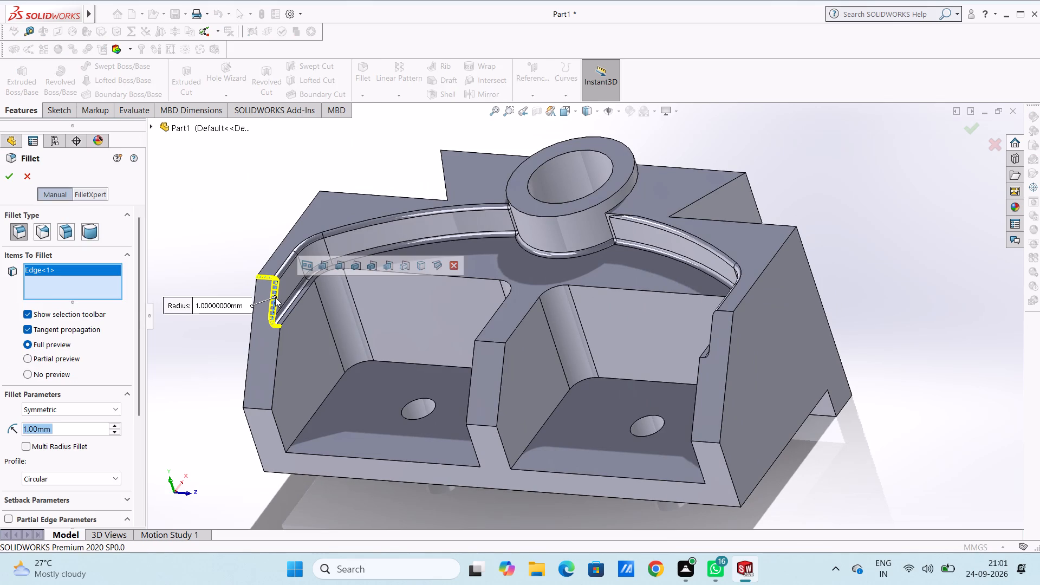
middle_click_drag(251, 218, 289, 234)
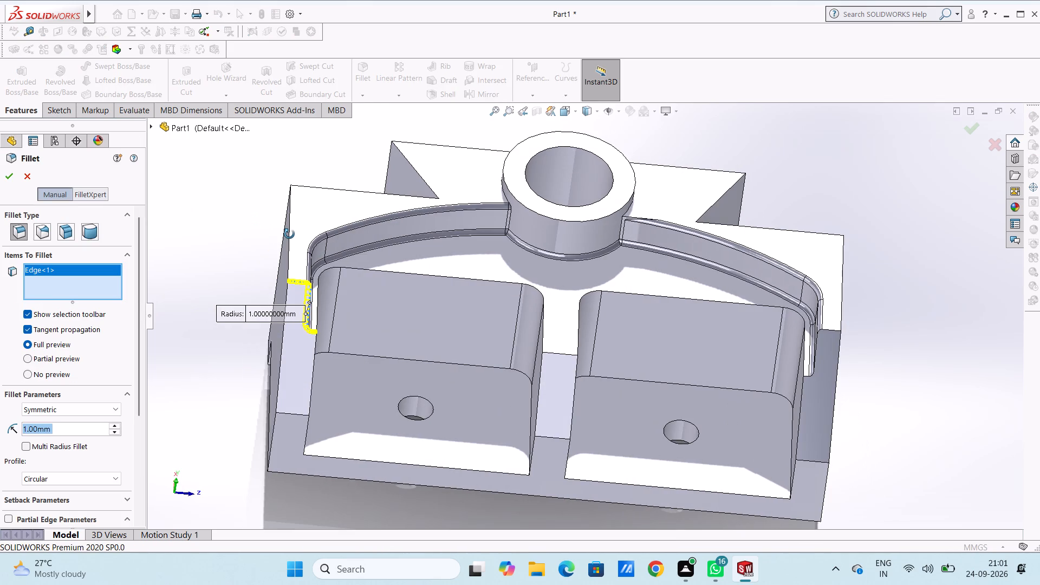
middle_click_drag(289, 234, 274, 227)
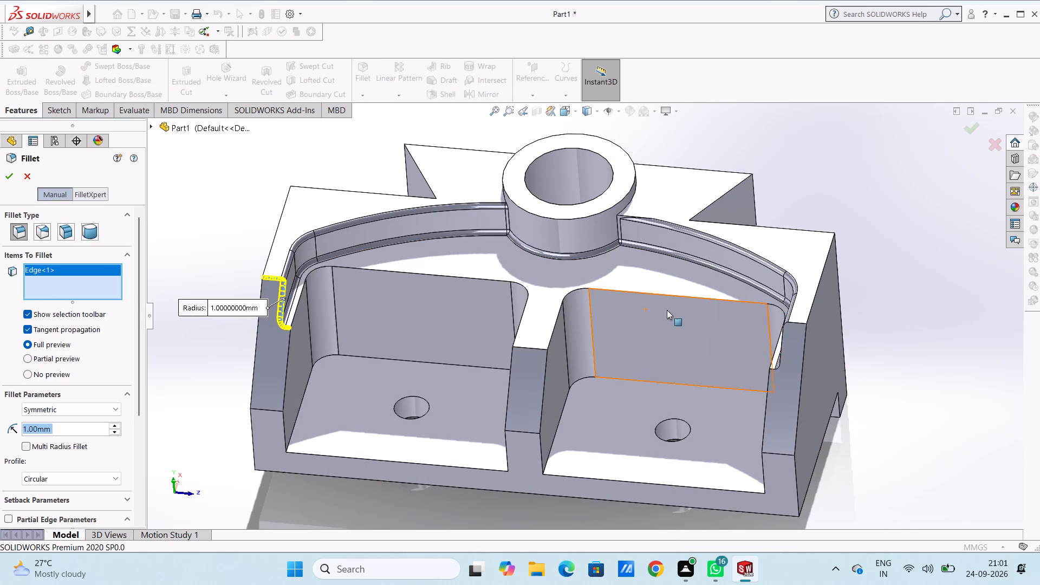
middle_click_drag(693, 312, 732, 315)
scroll(860, 350, "down", 4)
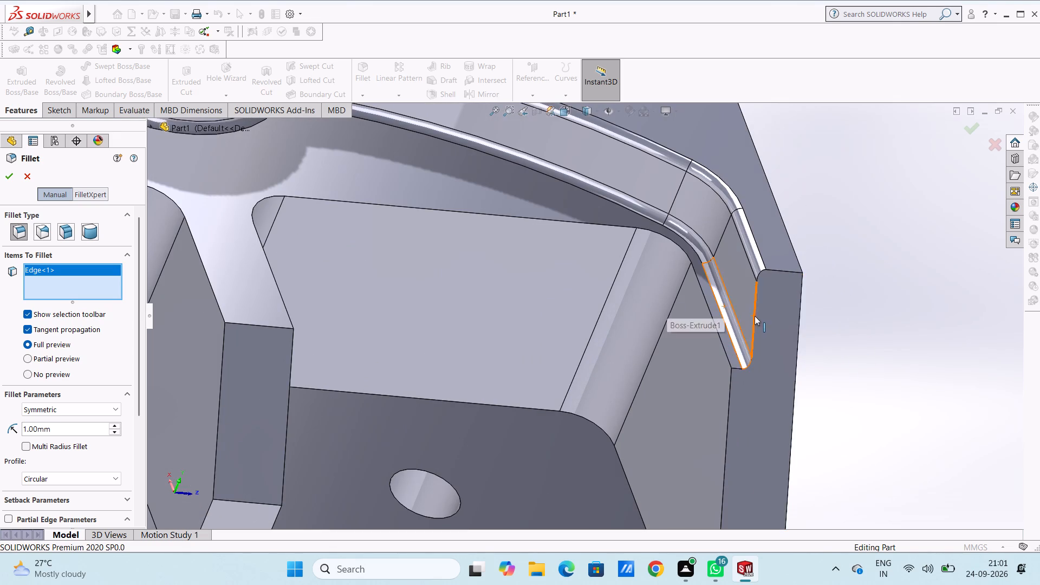
left_click(754, 316)
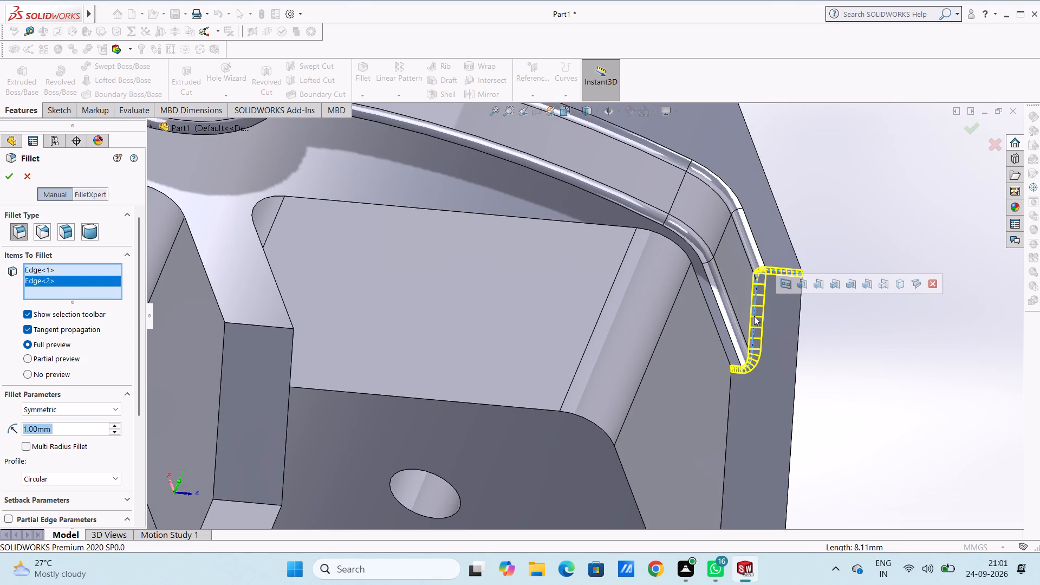
scroll(754, 316, "up", 6)
middle_click_drag(703, 303, 652, 318)
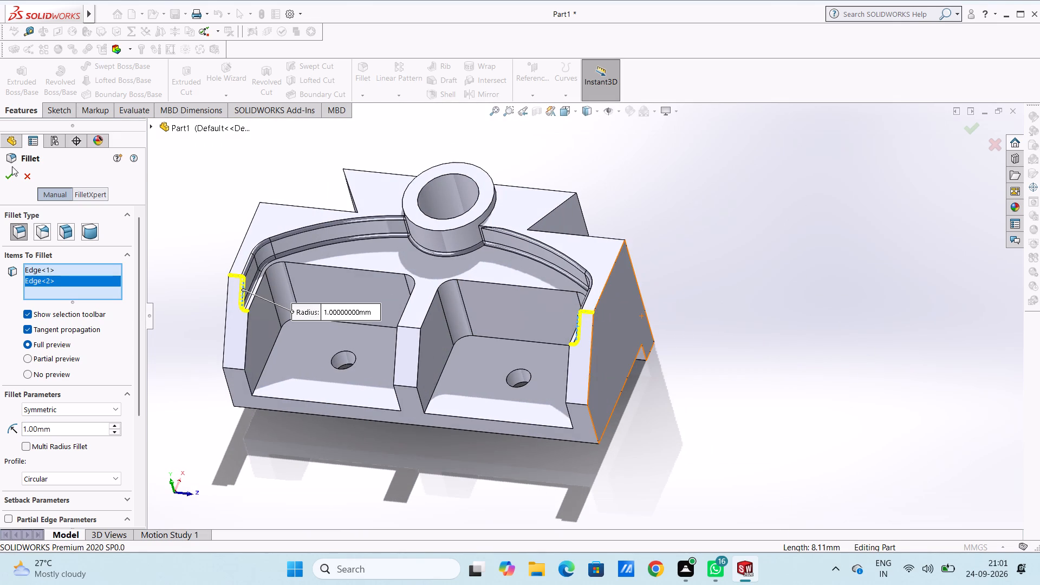
left_click(2, 178)
left_click(231, 199)
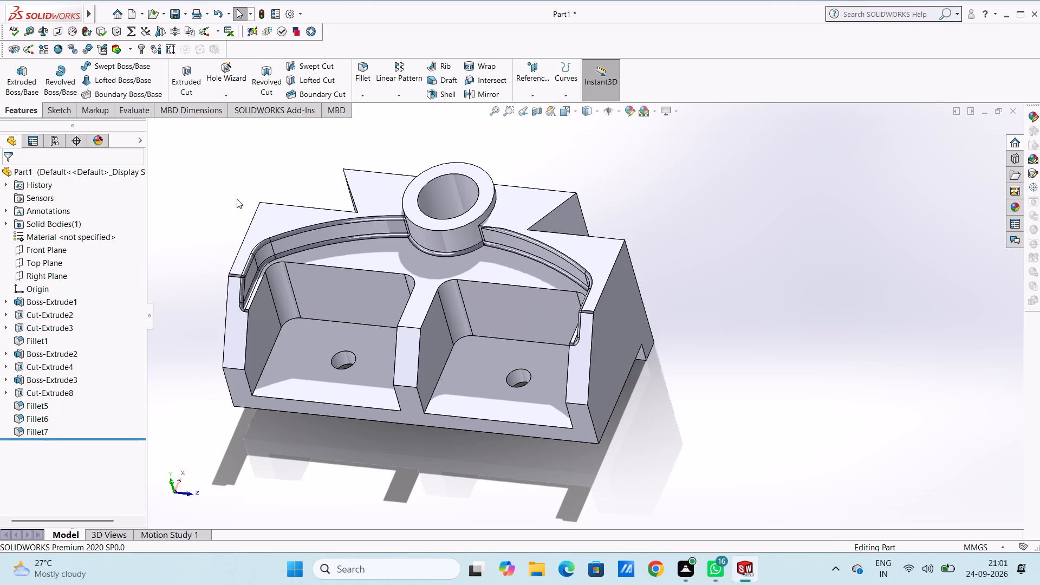
Fillet the outer circular edge on top of the cylindrical boss with a 1 mm radius.
middle_click_drag(226, 205, 205, 216)
middle_click_drag(273, 199, 305, 232)
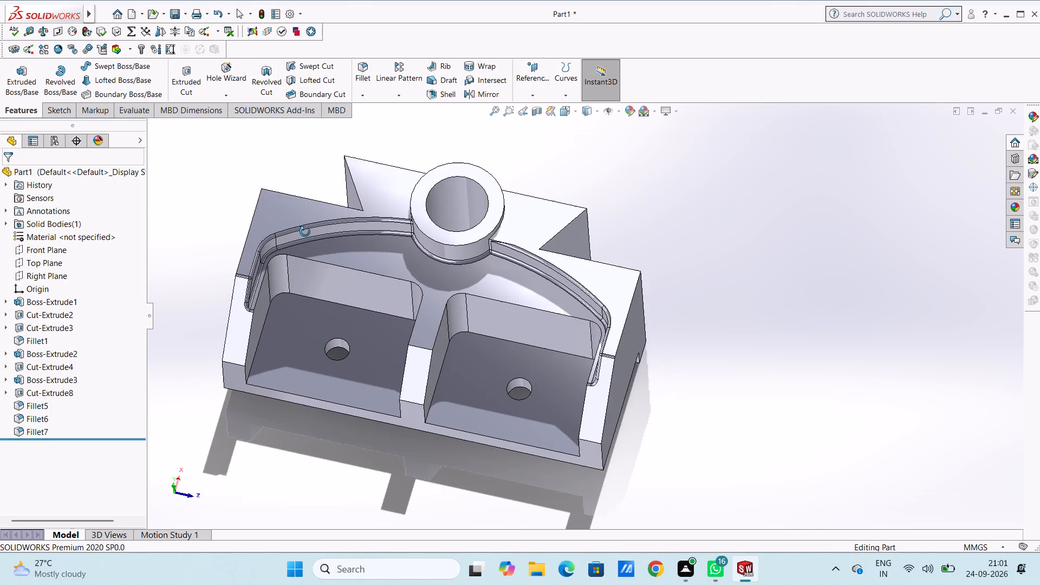
middle_click_drag(305, 232, 295, 214)
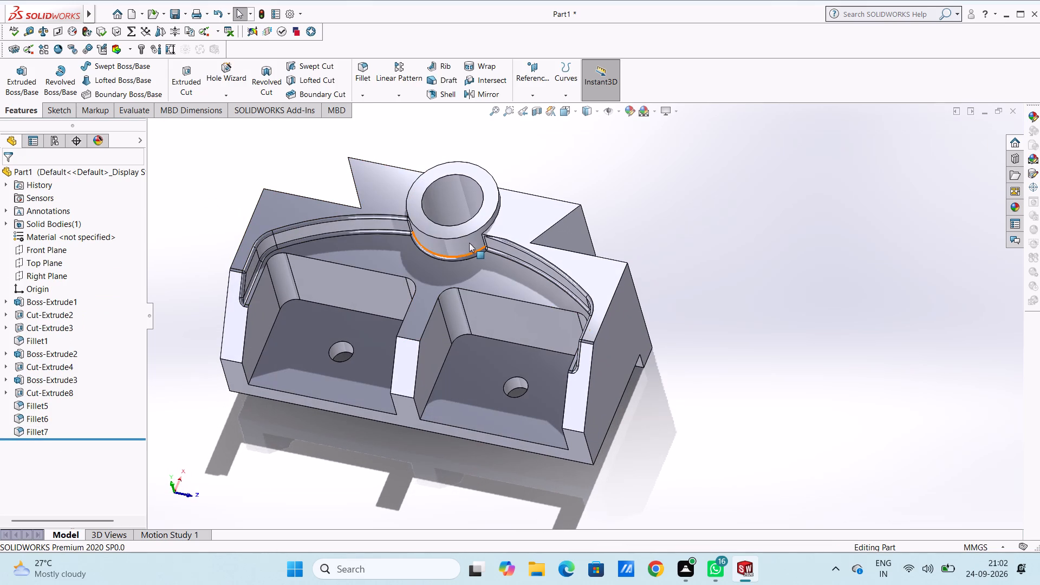
scroll(464, 168, "down", 3)
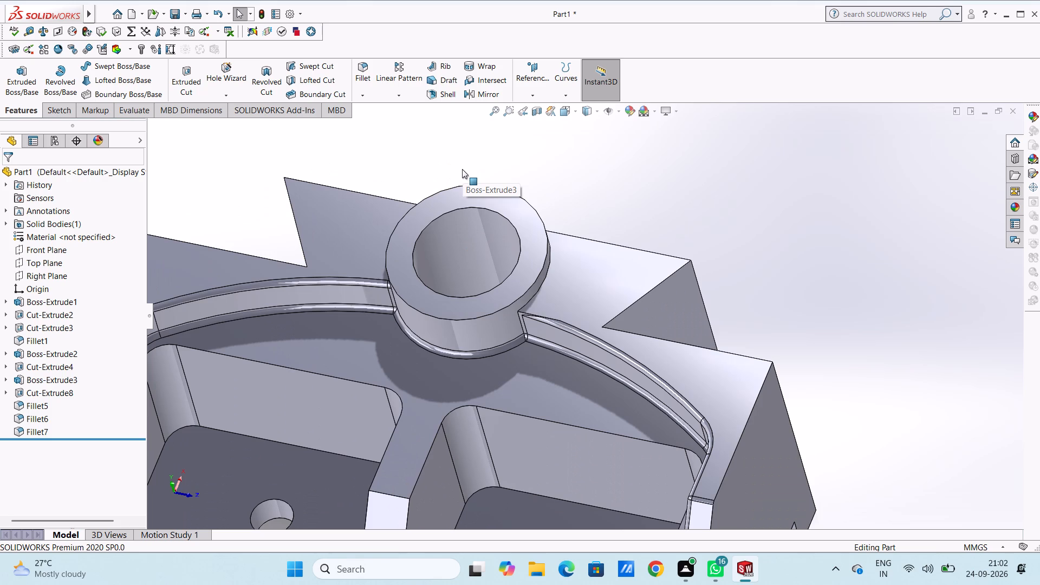
left_click(361, 69)
left_click(406, 303)
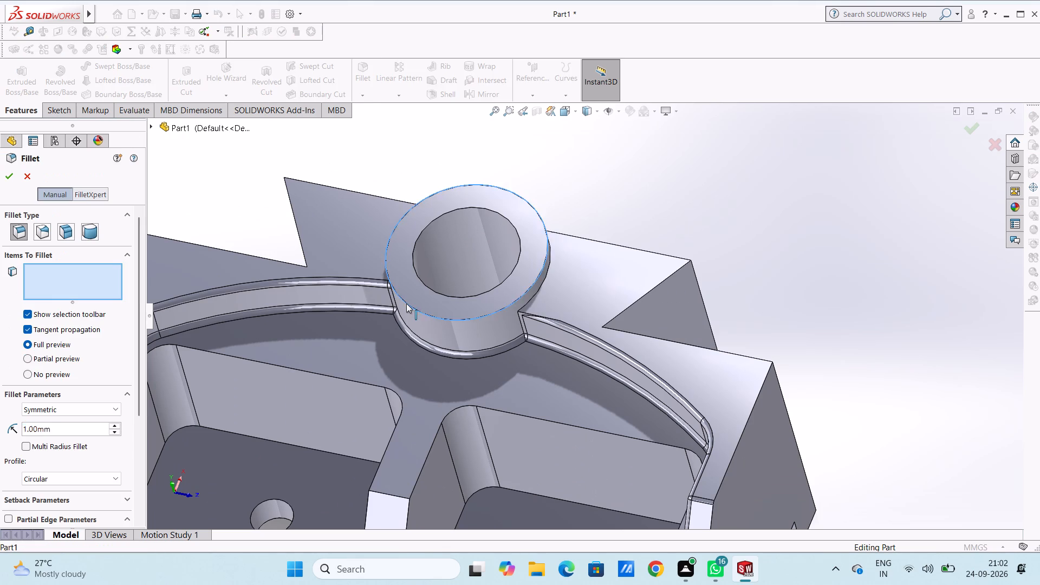
left_click(7, 176)
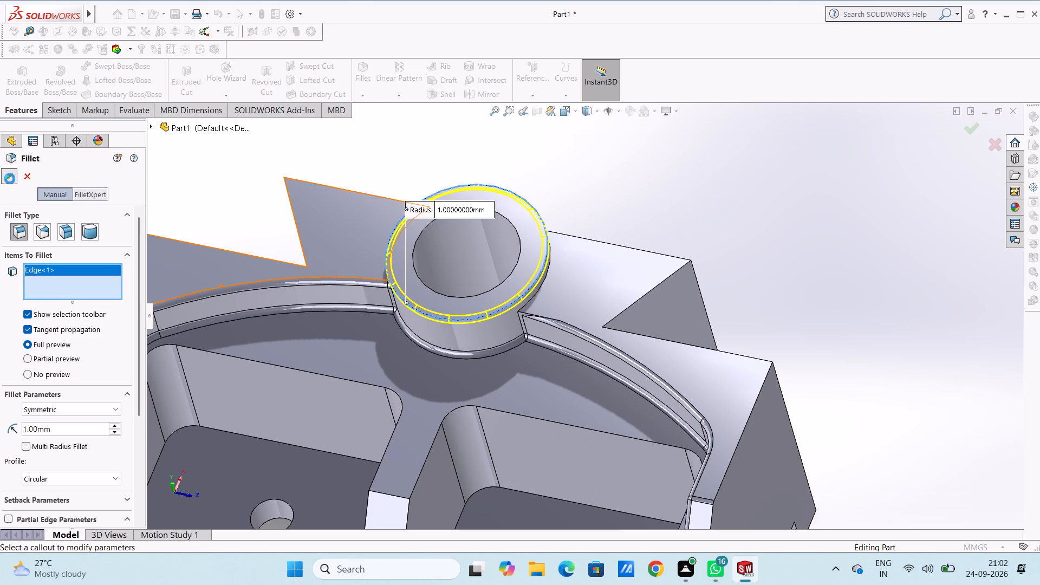
left_click(276, 219)
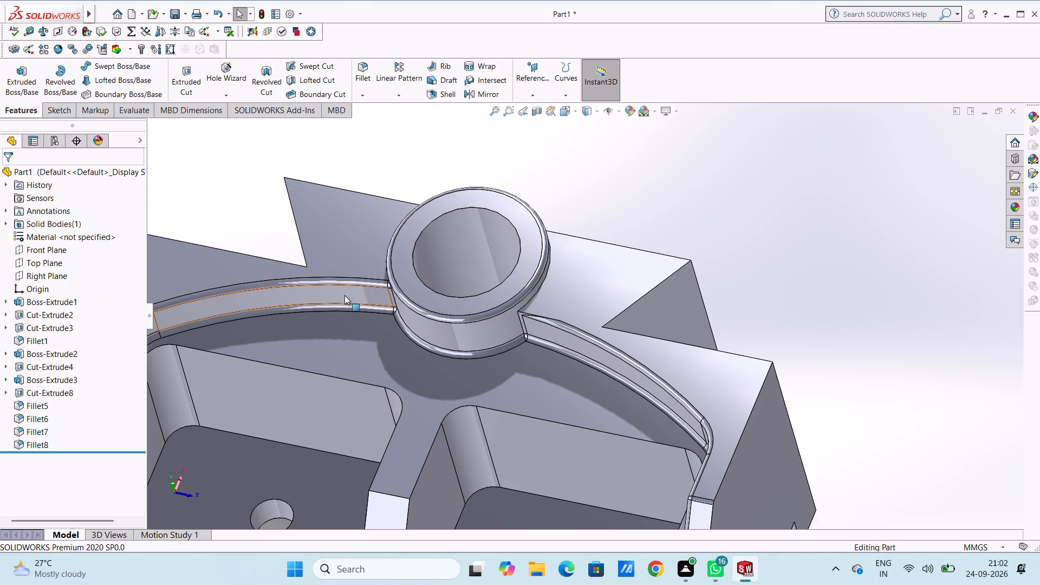
Examine the filleted boss, recess and pockets of the jaw body from several tilted views.
scroll(337, 239, "up", 4)
middle_click_drag(388, 227, 362, 242)
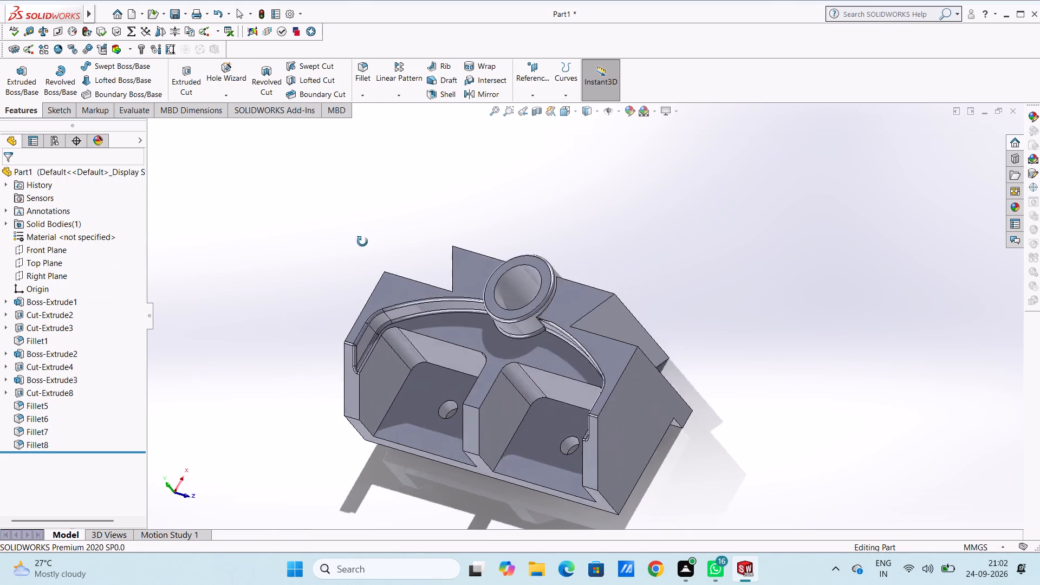
middle_click_drag(362, 242, 417, 286)
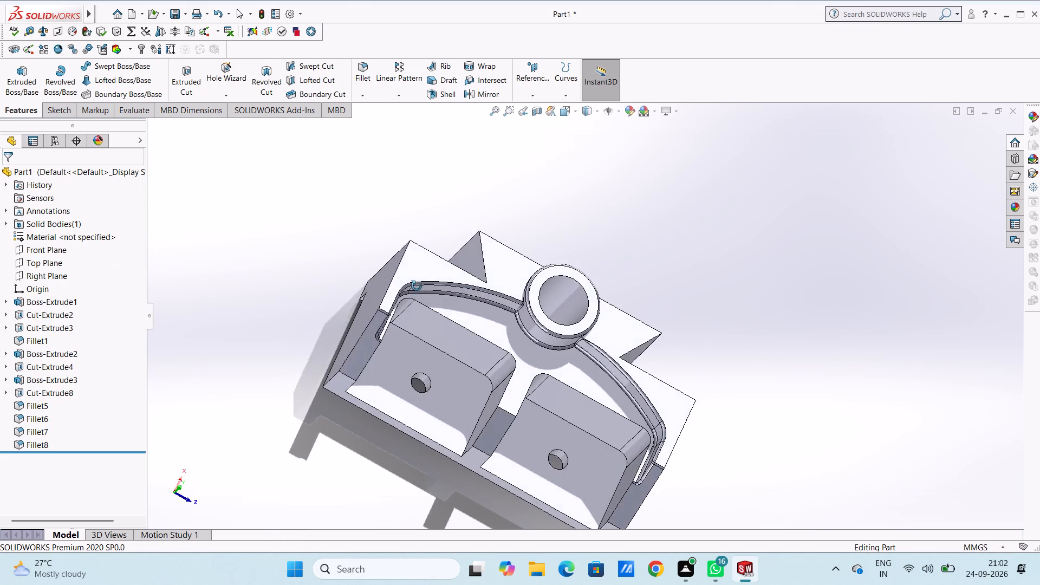
middle_click_drag(417, 286, 379, 287)
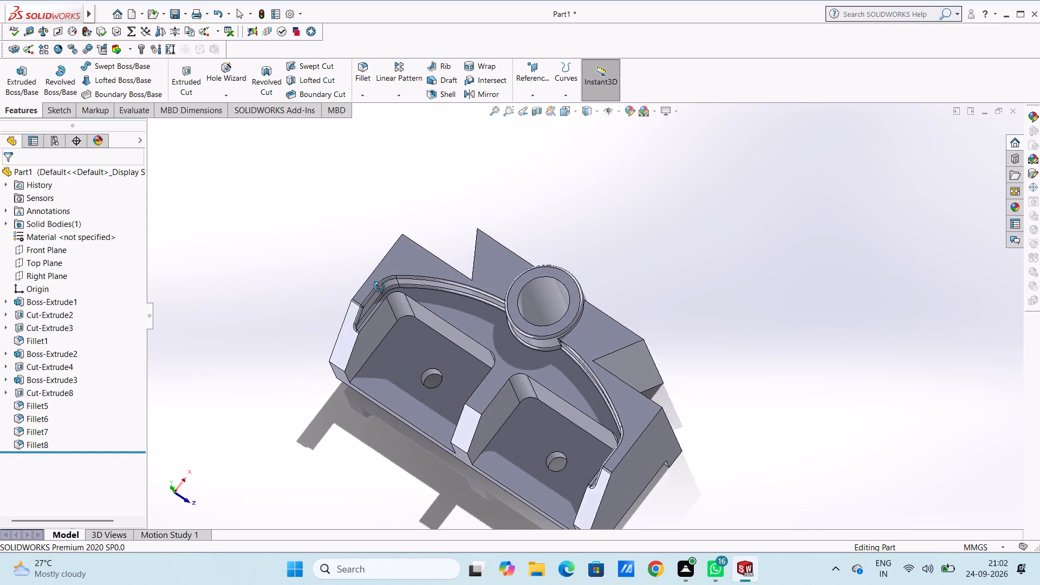
middle_click_drag(379, 287, 378, 356)
middle_click_drag(452, 306, 456, 251)
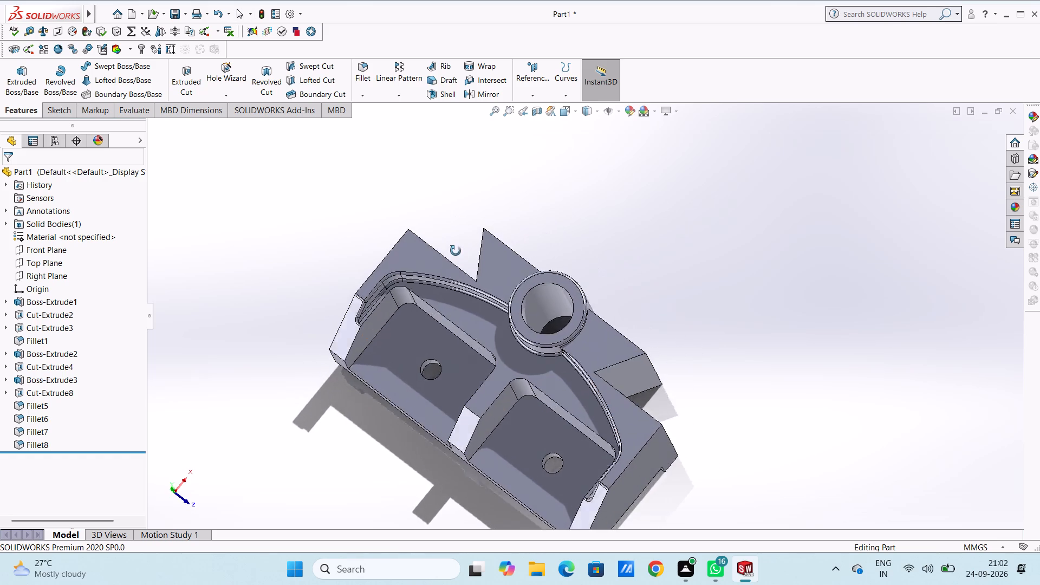
middle_click_drag(456, 251, 481, 209)
middle_click_drag(450, 230, 435, 163)
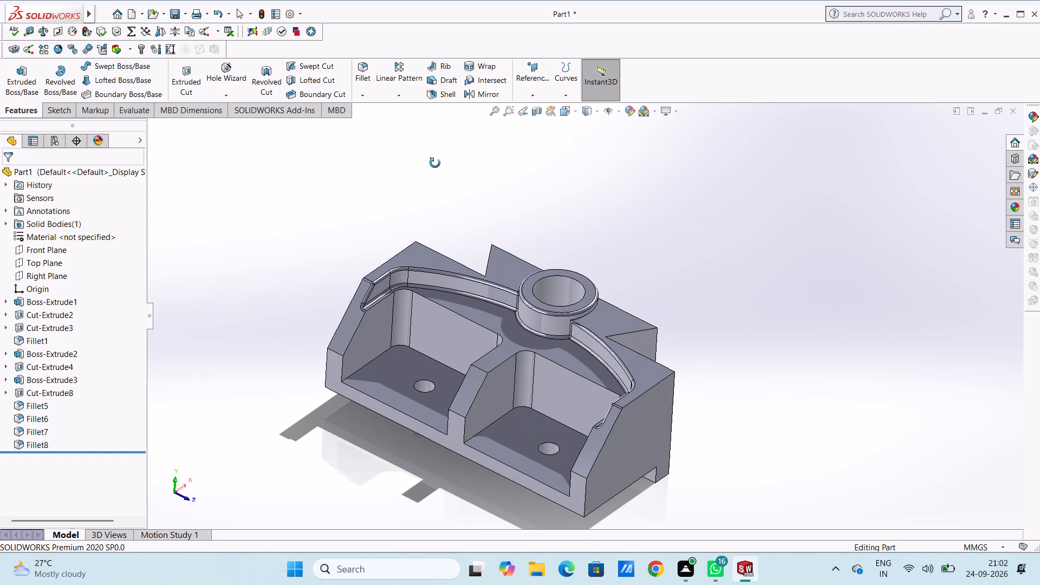
middle_click_drag(435, 163, 457, 192)
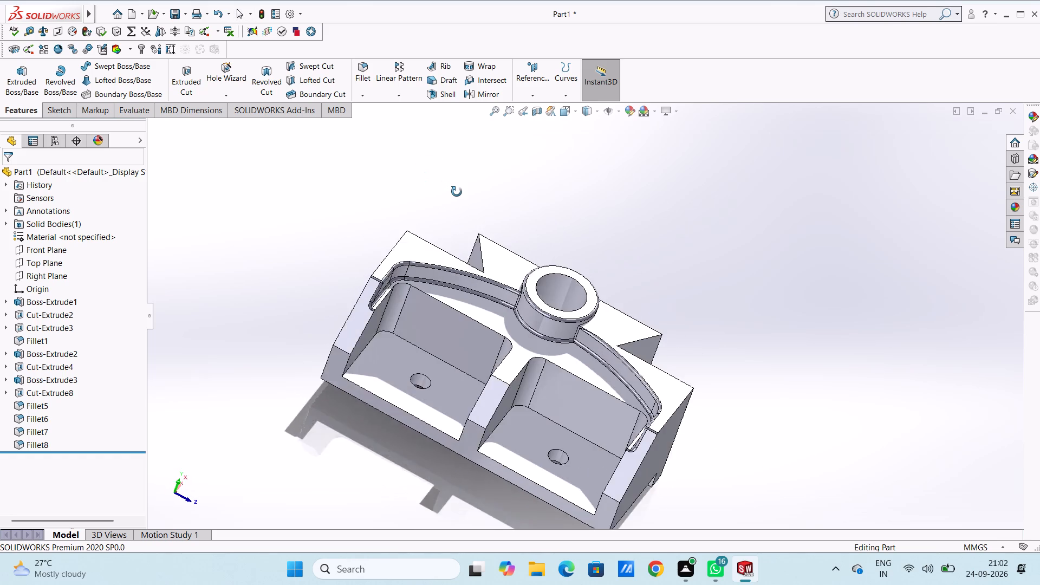
middle_click_drag(457, 192, 434, 196)
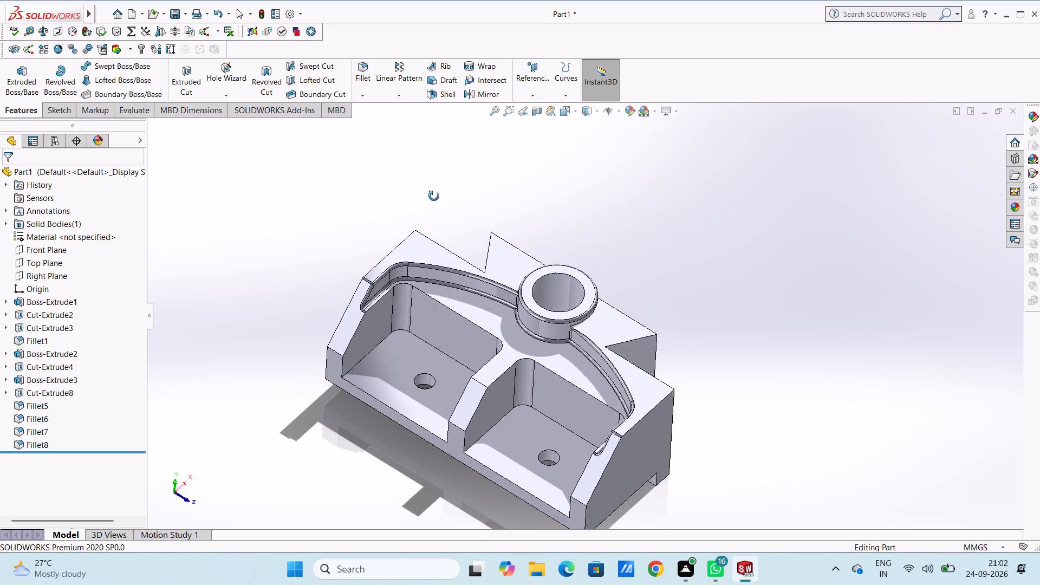
middle_click_drag(434, 196, 441, 207)
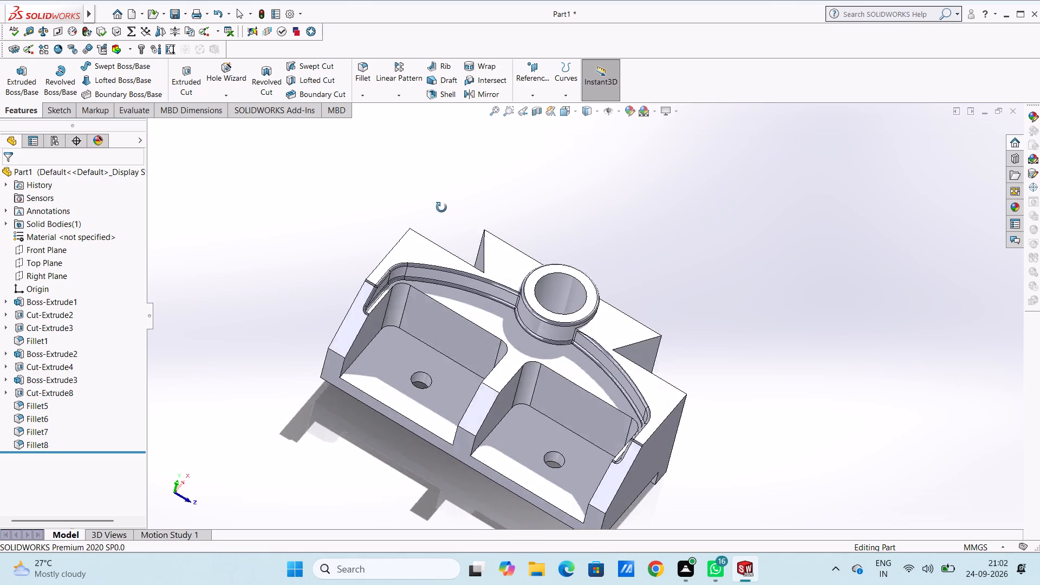
middle_click_drag(441, 207, 424, 197)
middle_click_drag(543, 235, 537, 278)
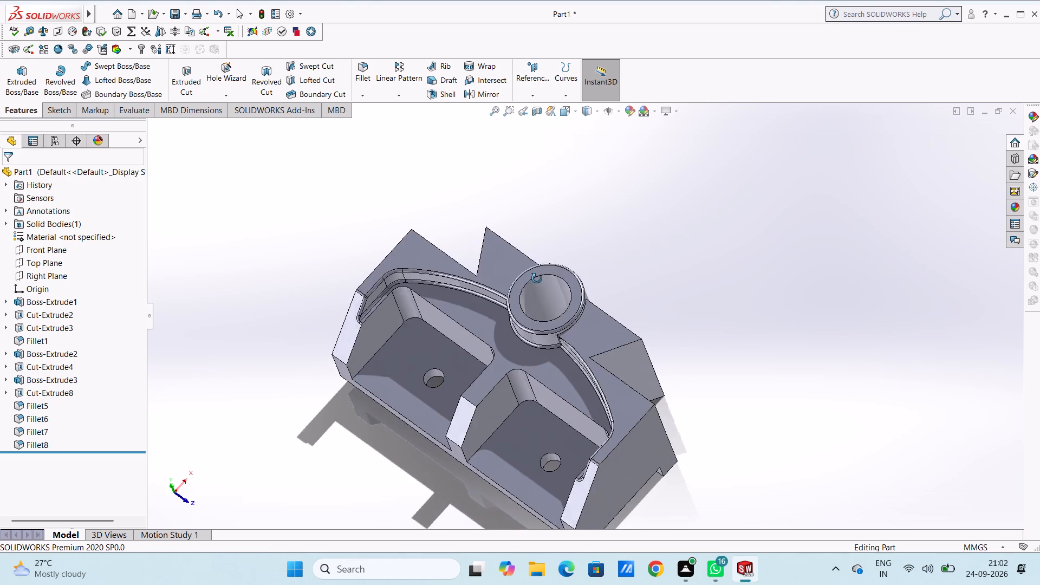
middle_click_drag(537, 278, 536, 279)
key("Escape")
key("Escape")
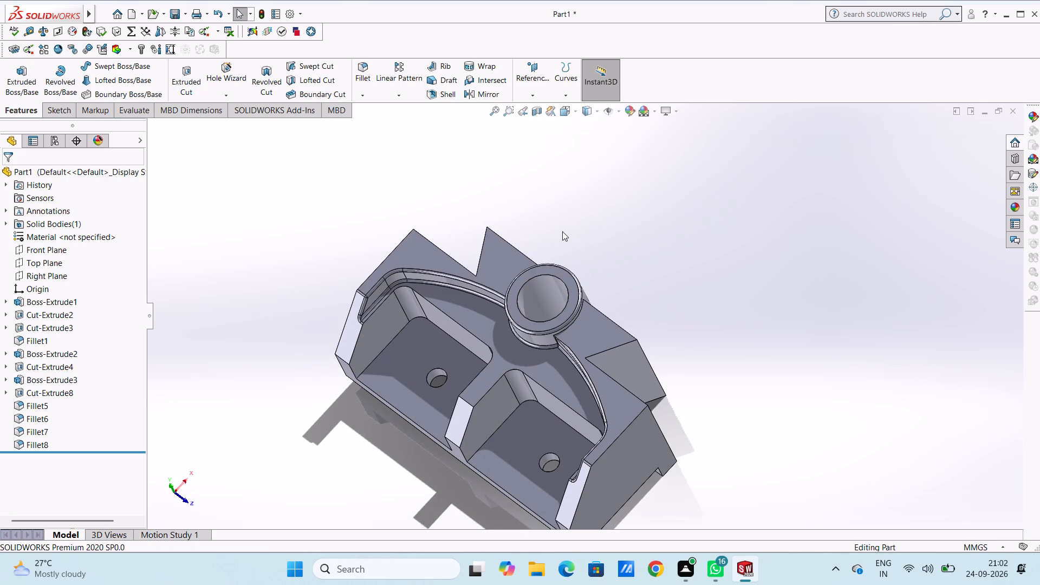
Apply a medium green from the standard colour swatches to the whole part.
left_click(628, 107)
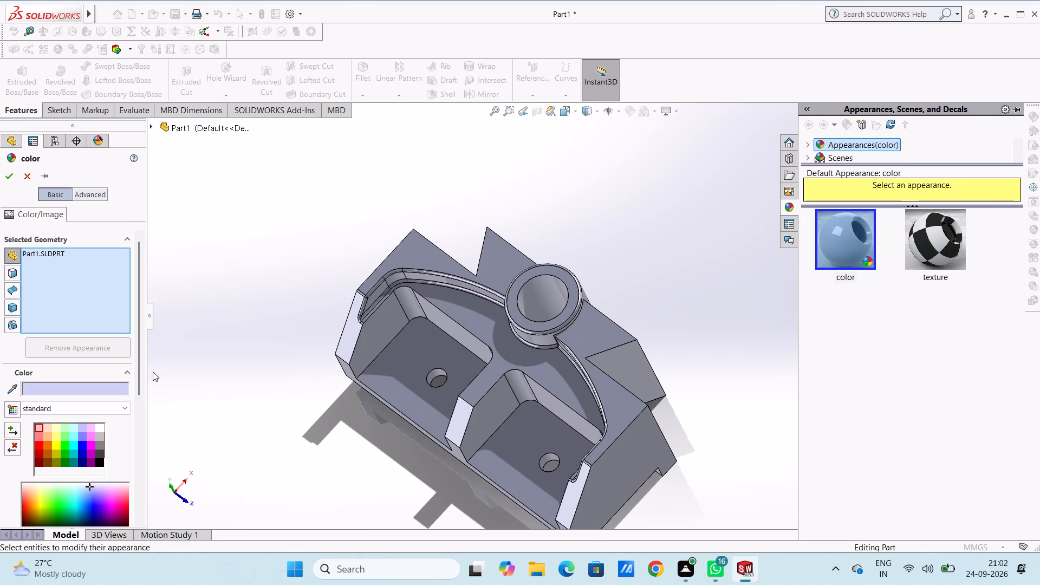
scroll(77, 404, "down", 2)
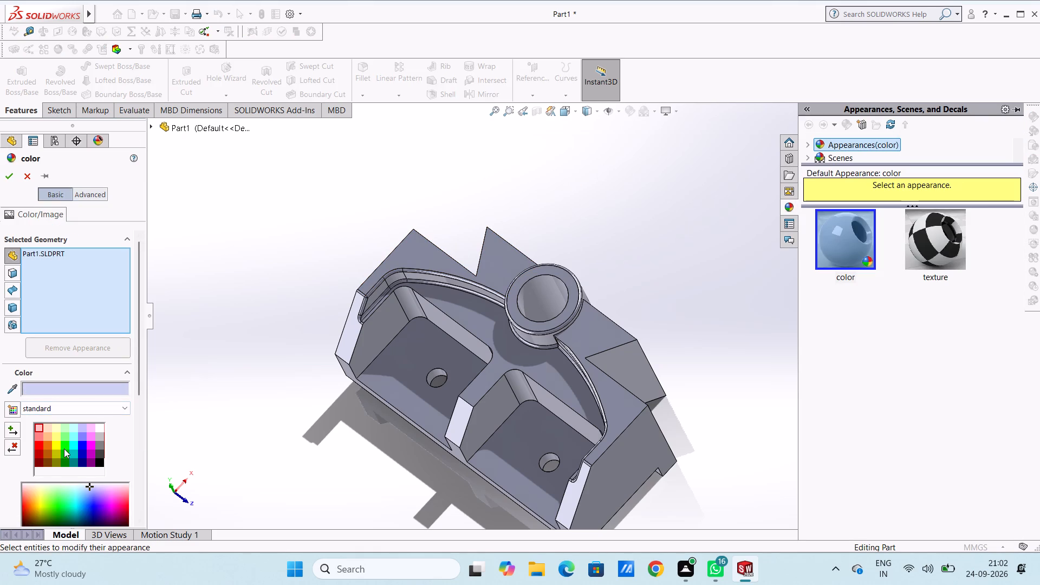
left_click(64, 448)
left_click(63, 456)
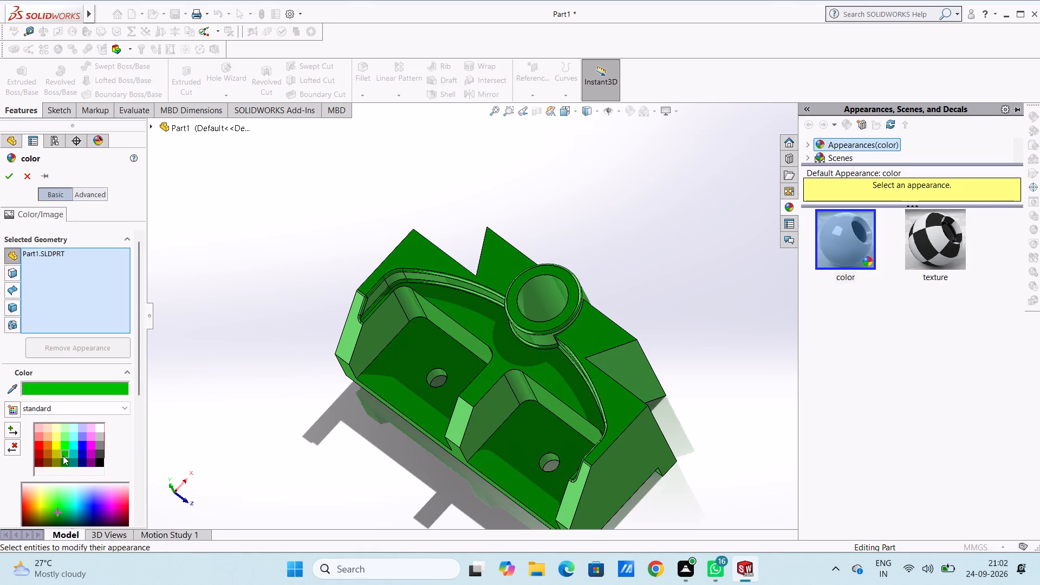
left_click(8, 174)
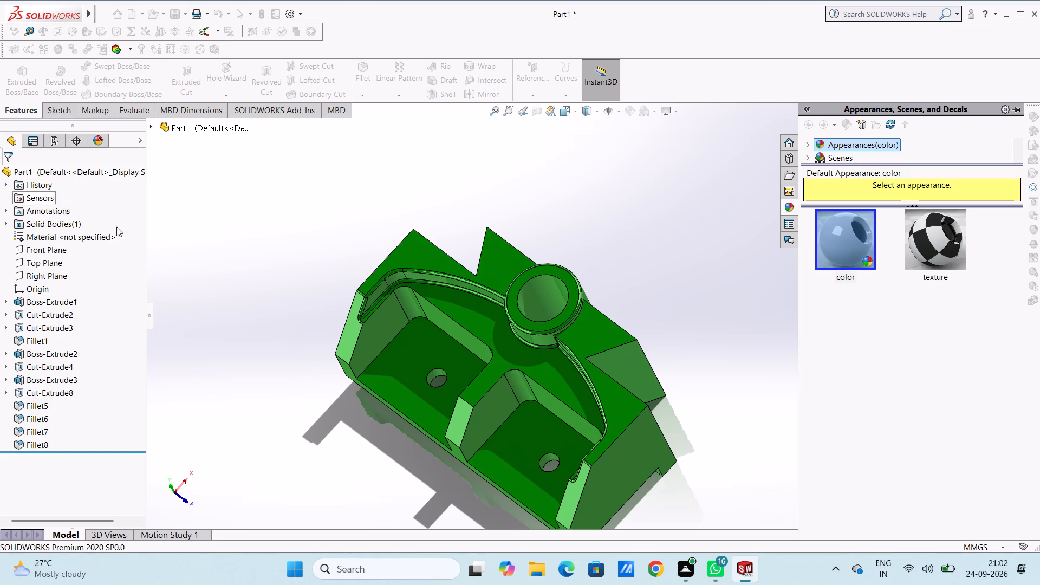
left_click(272, 242)
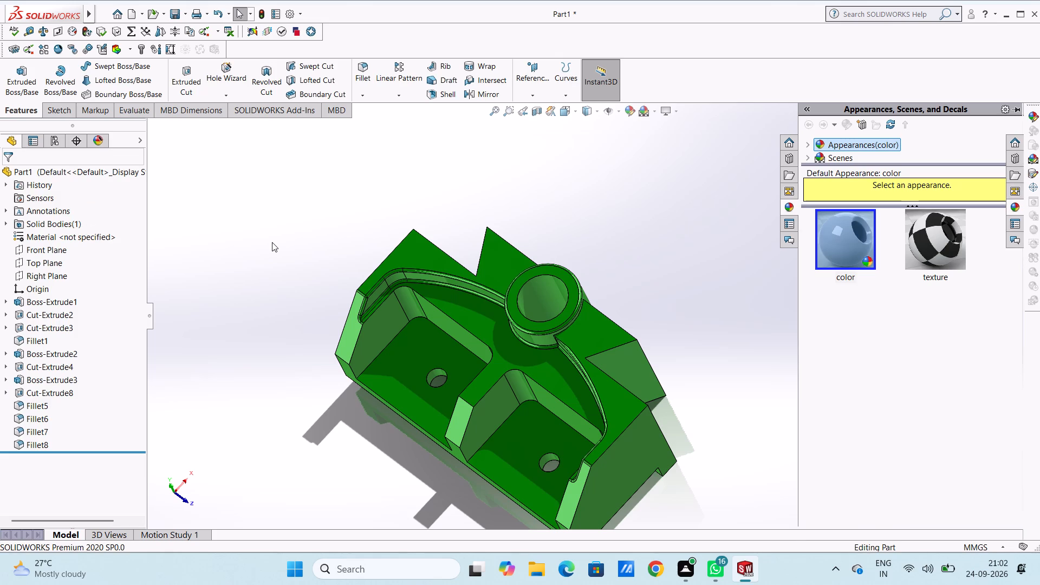
Apply the chromium plate metal appearance to only the inner bore face of the cylindrical boss.
key("ctrl+3")
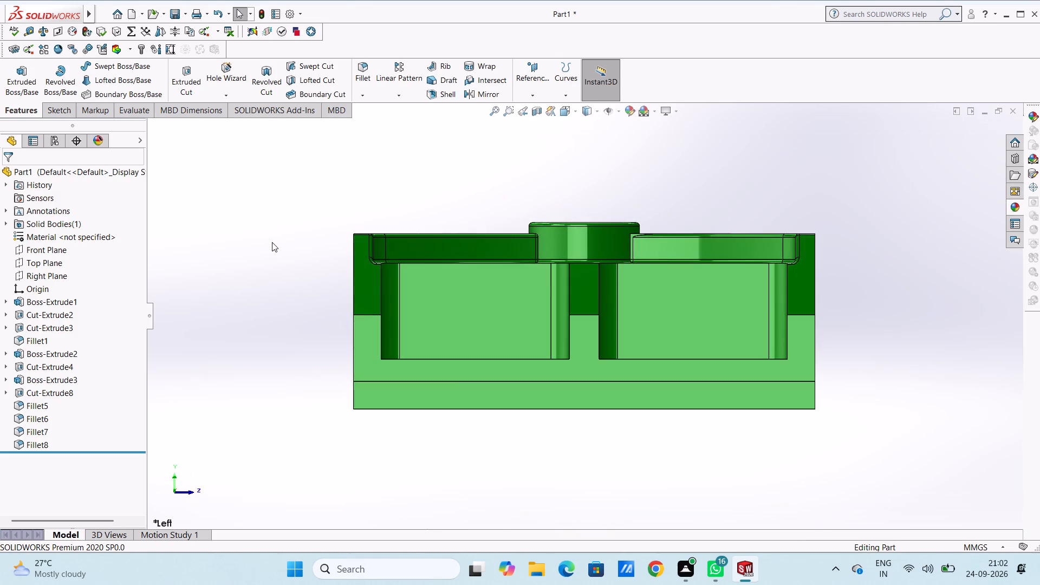
key("ctrl+4")
key("ctrl+3")
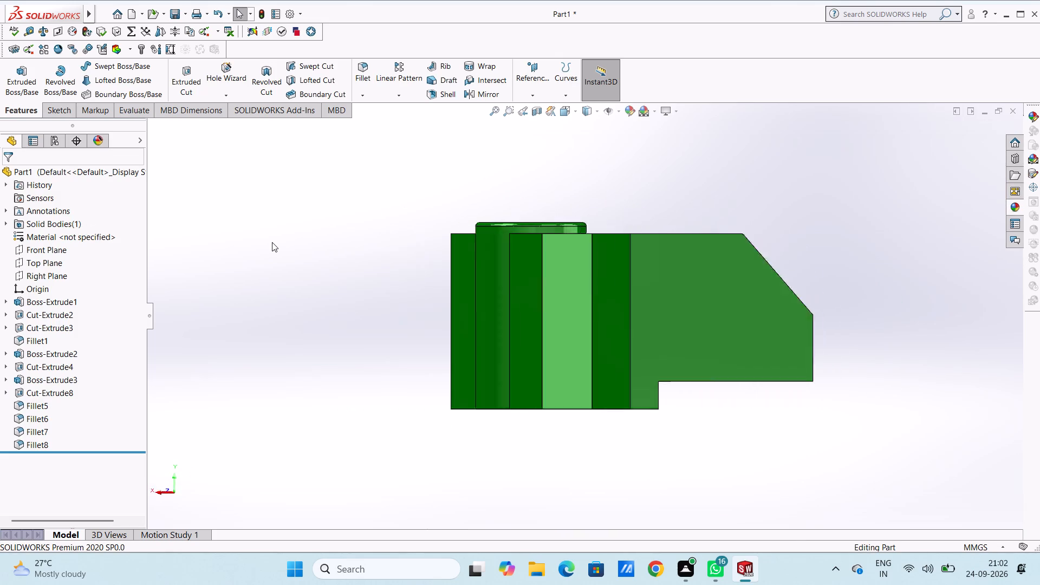
middle_click_drag(267, 196, 278, 234)
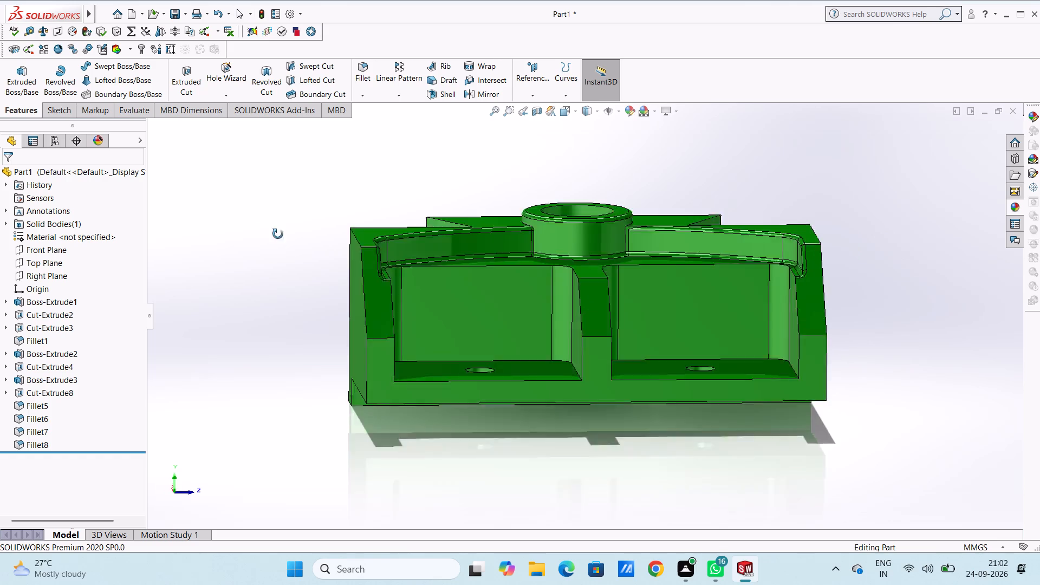
middle_click_drag(278, 234, 293, 304)
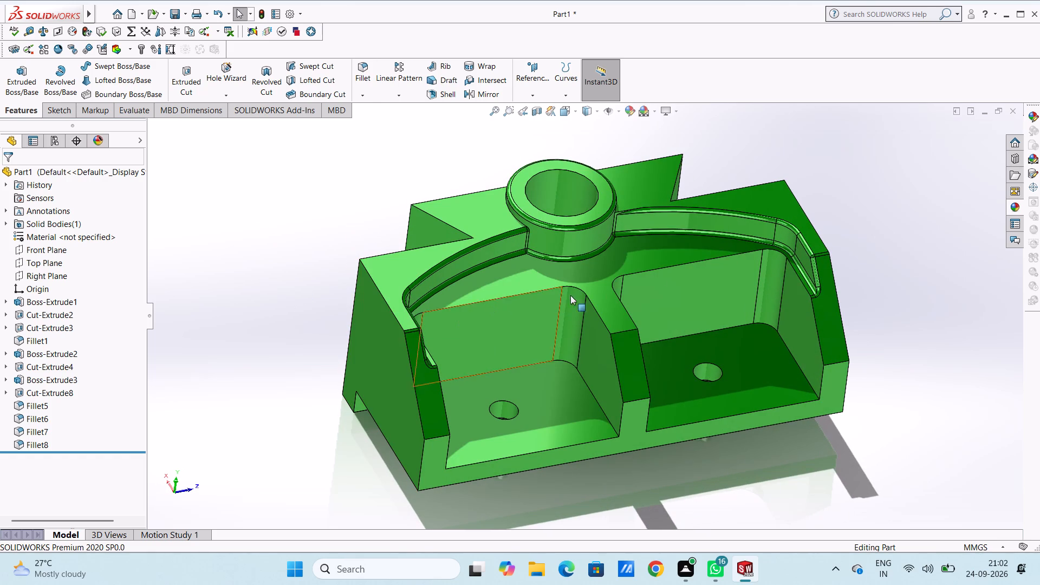
left_click(1016, 205)
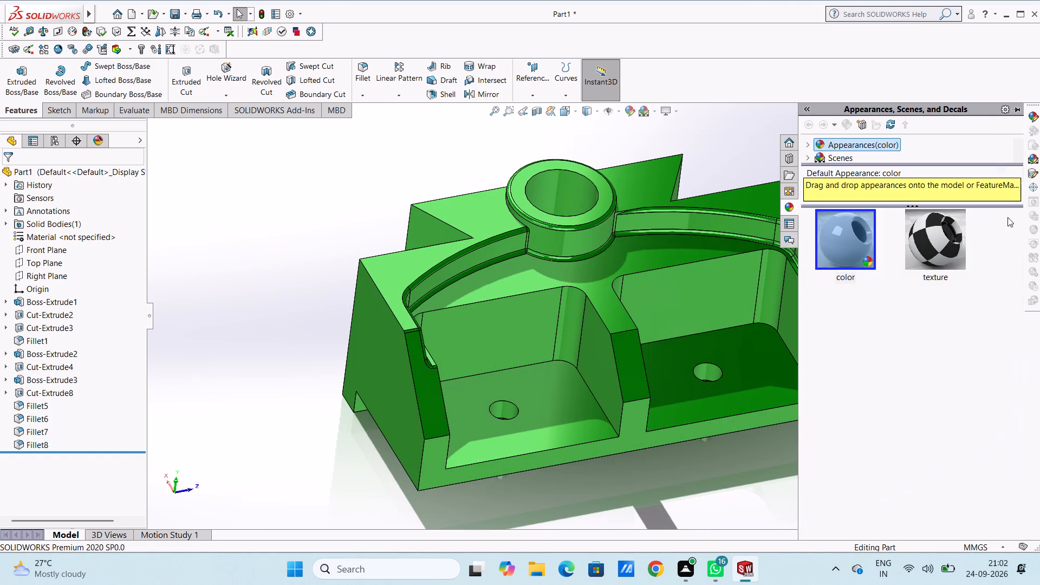
left_click(805, 144)
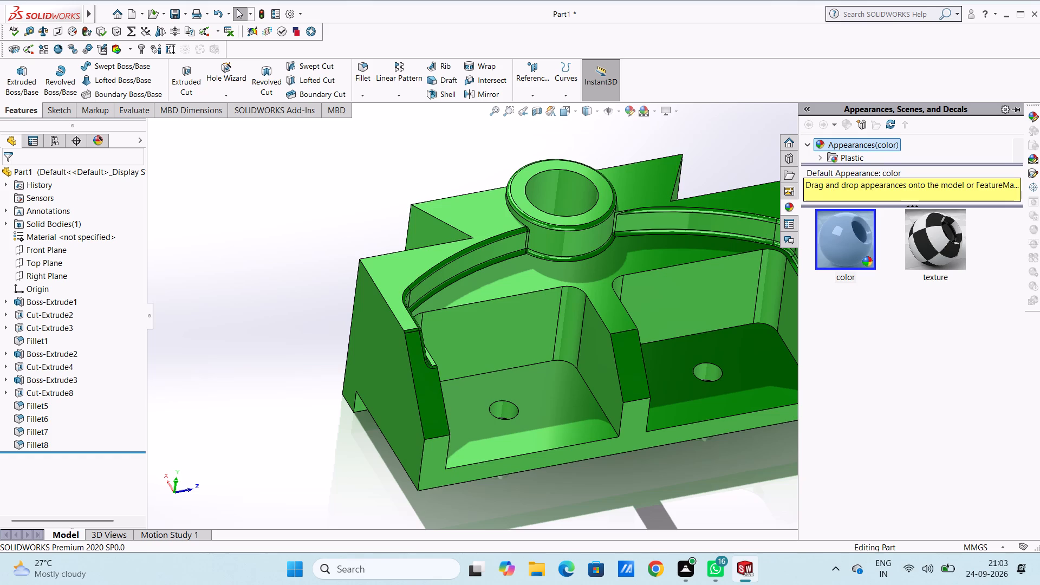
left_click_drag(882, 166, 892, 307)
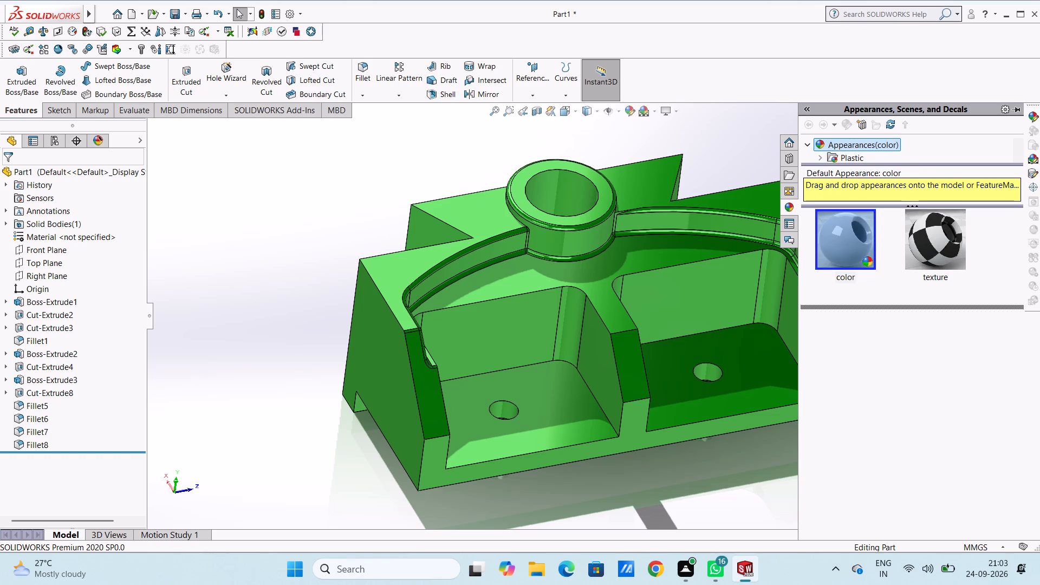
left_click_drag(892, 307, 892, 314)
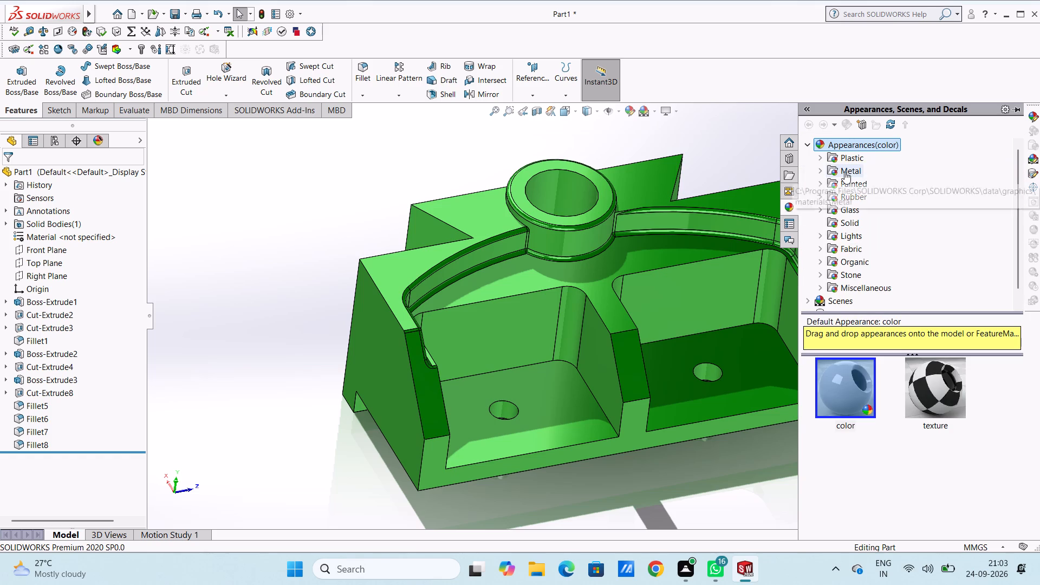
left_click(844, 172)
scroll(886, 395, "down", 1)
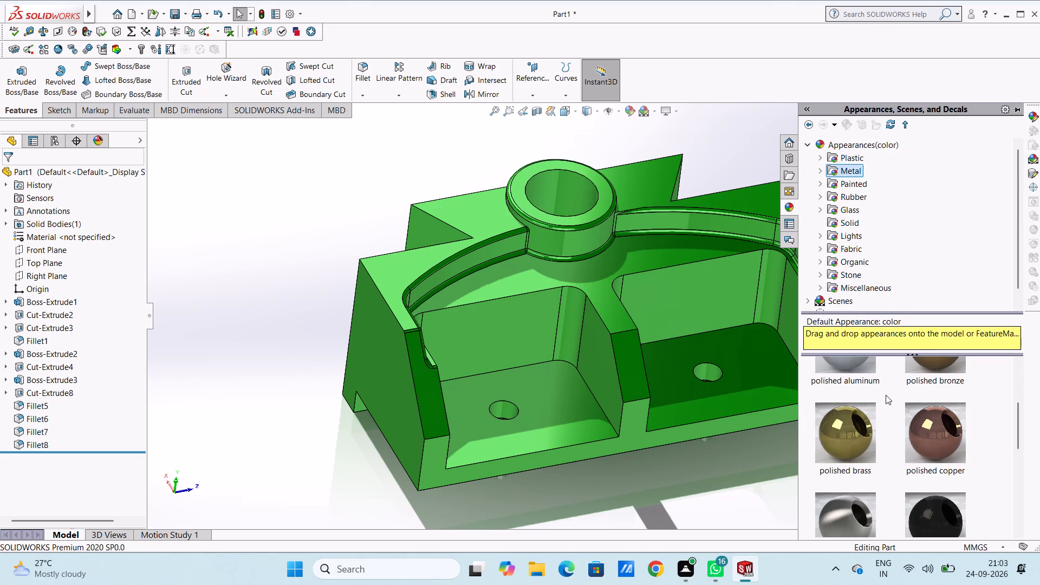
scroll(886, 395, "up", 4)
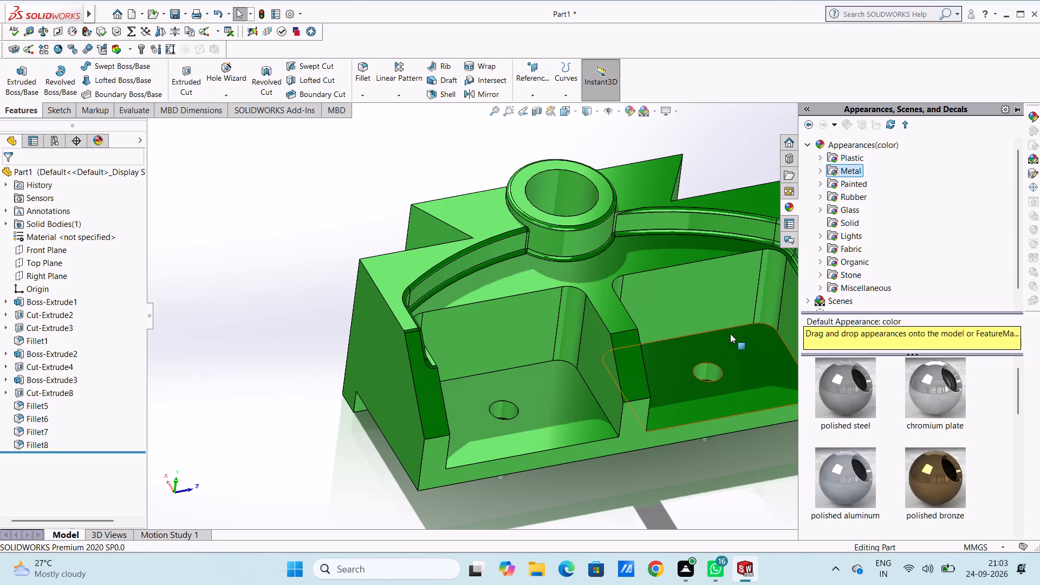
scroll(539, 168, "down", 5)
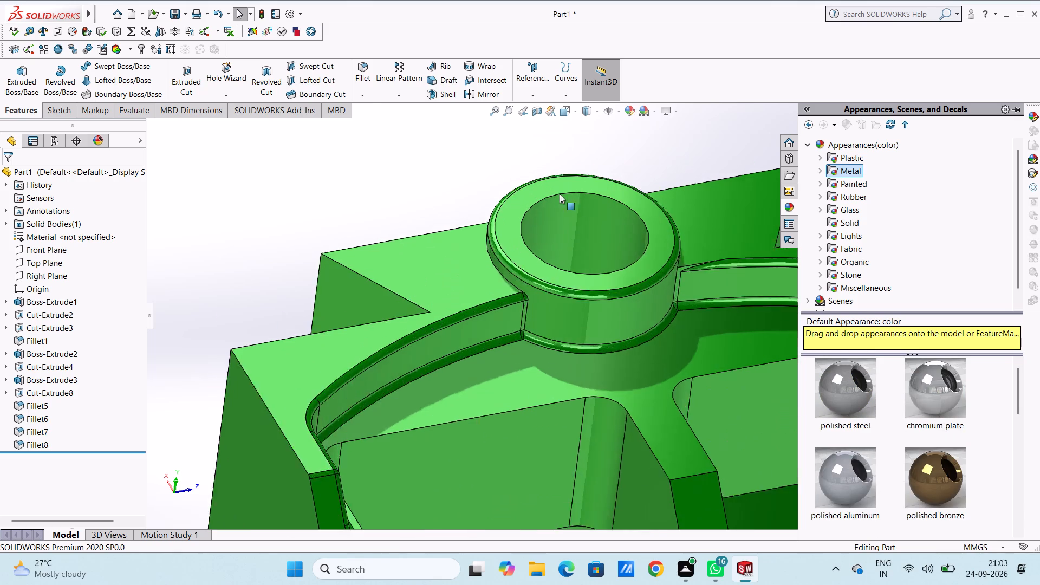
left_click_drag(932, 386, 645, 262)
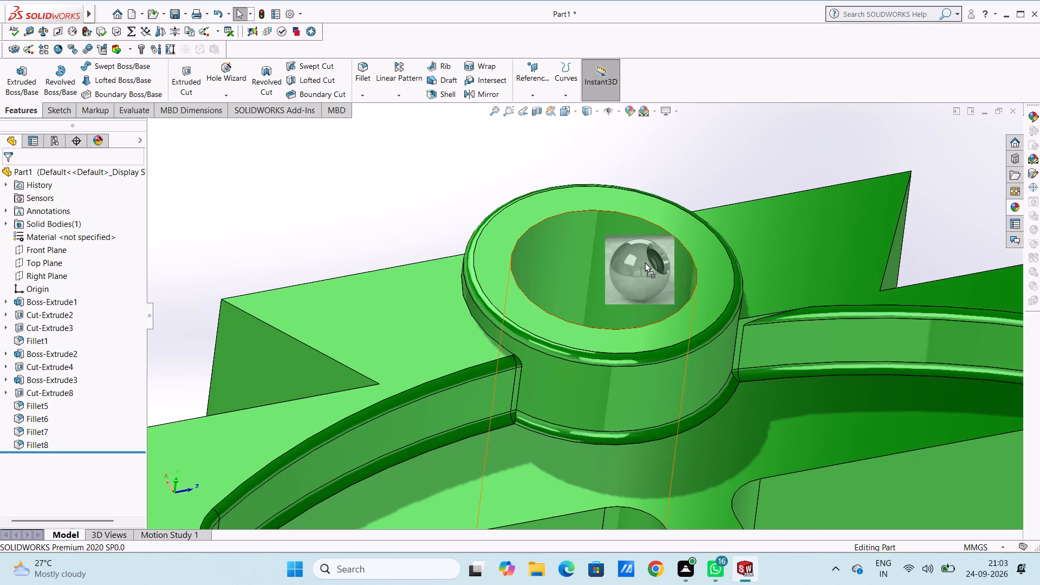
left_click_drag(645, 262, 644, 262)
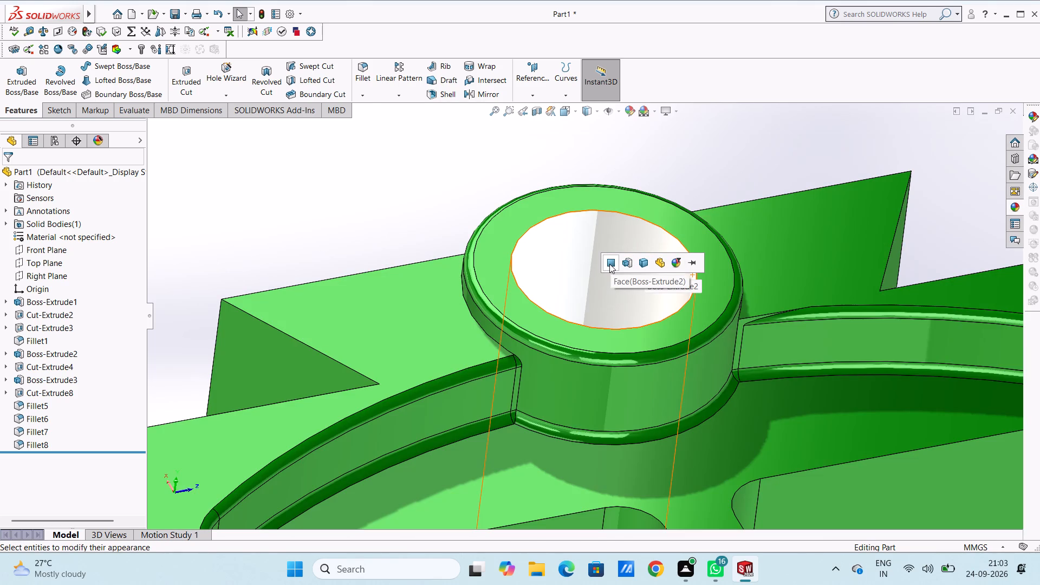
left_click(609, 263)
Apply the chromium plate appearance to the cylindrical face of the through hole in the first pocket's floor.
scroll(610, 263, "up", 10)
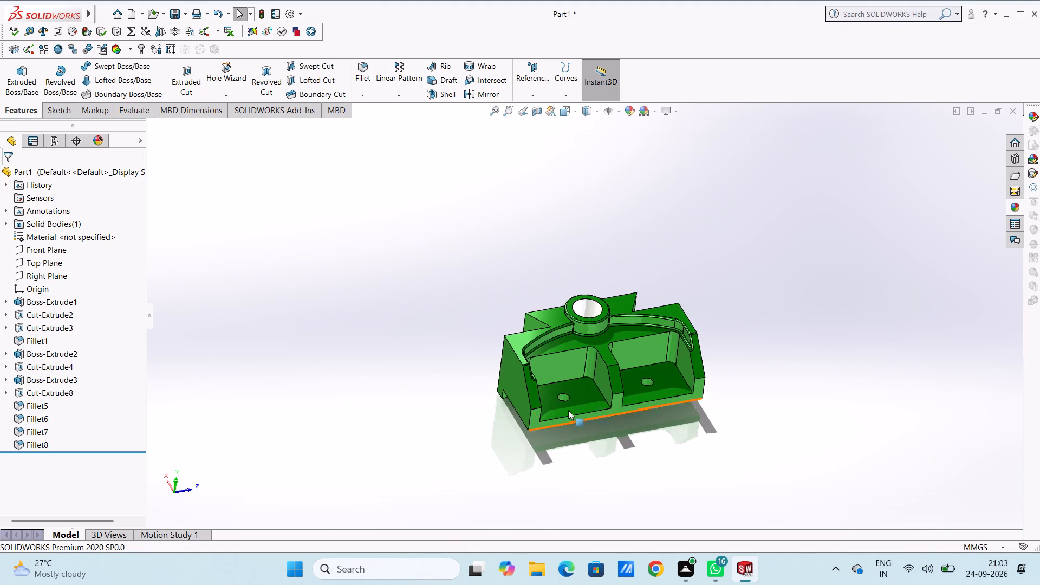
scroll(558, 398, "down", 6)
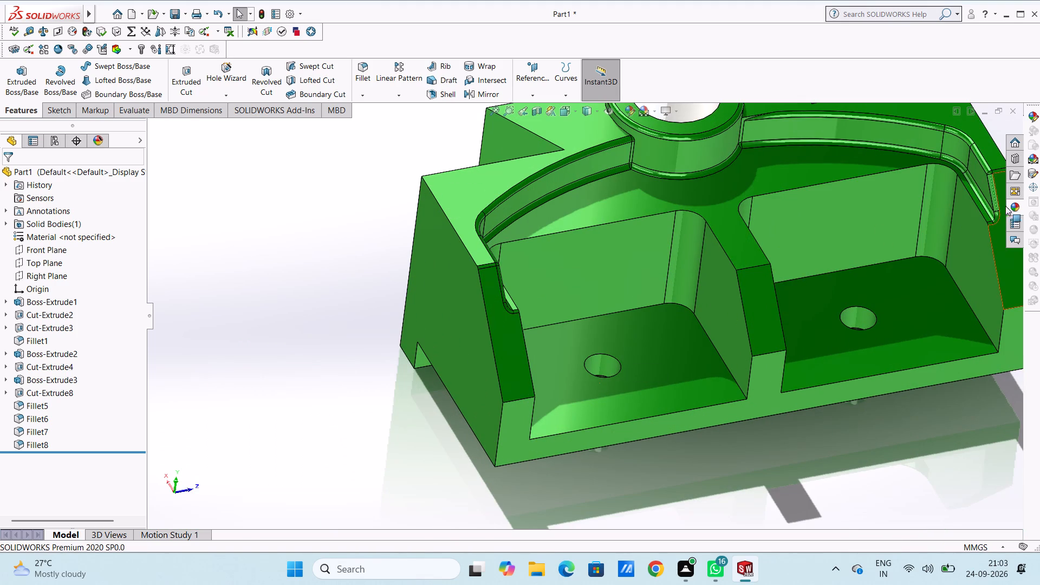
scroll(646, 357, "down", 7)
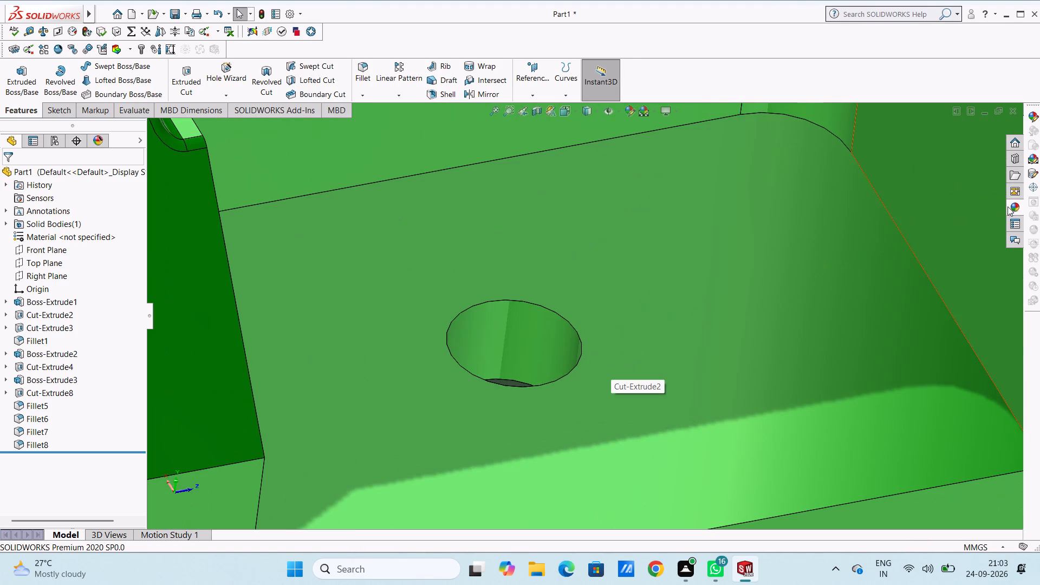
left_click(1013, 207)
left_click_drag(939, 389, 538, 353)
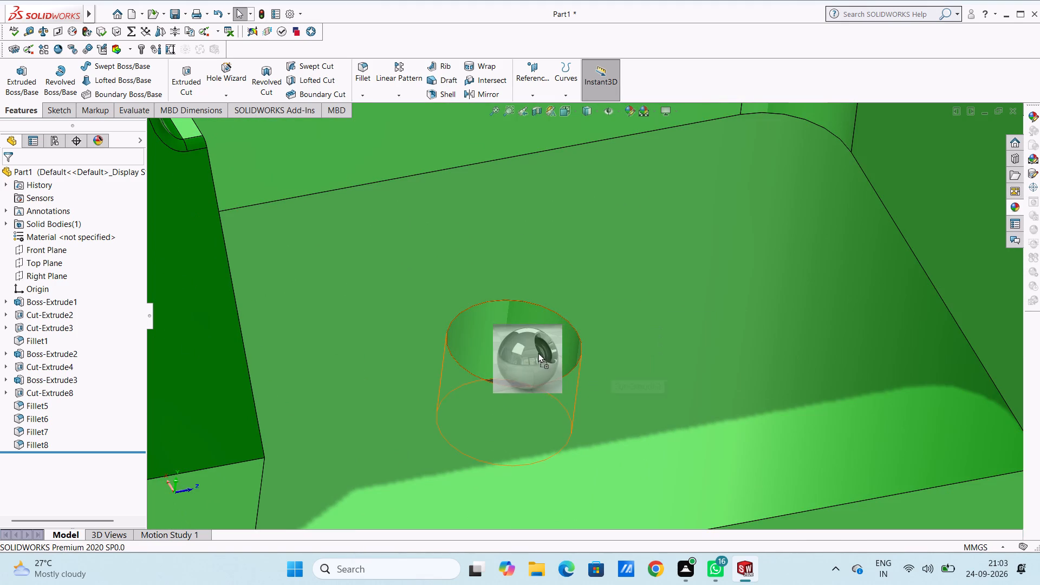
left_click_drag(538, 353, 535, 350)
left_click(532, 349)
Apply the chromium plate appearance to the cylindrical face of the through hole in the other pocket's floor.
scroll(524, 323, "up", 6)
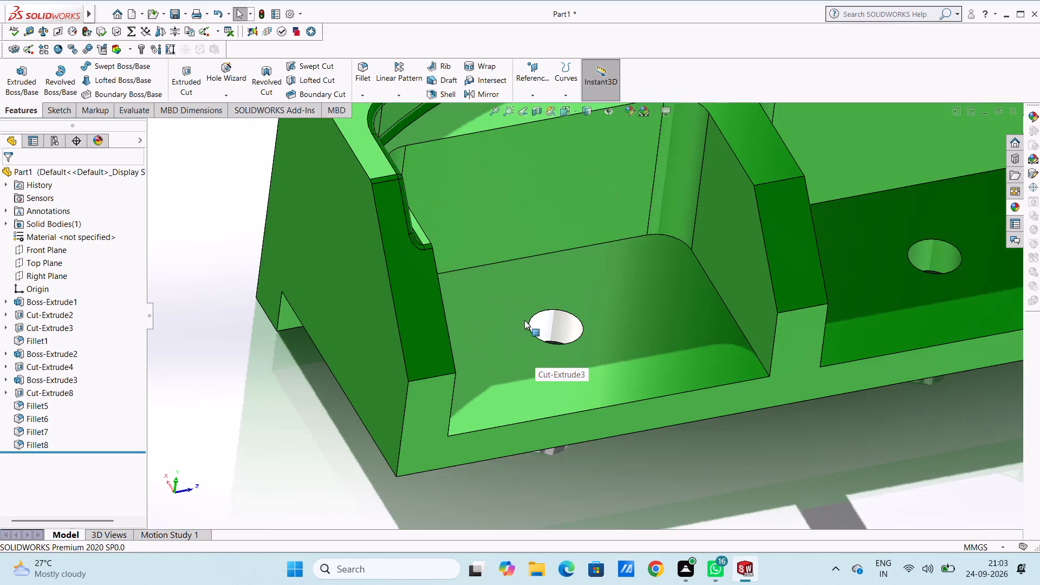
scroll(525, 316, "up", 5)
scroll(698, 262, "down", 7)
scroll(626, 406, "down", 5)
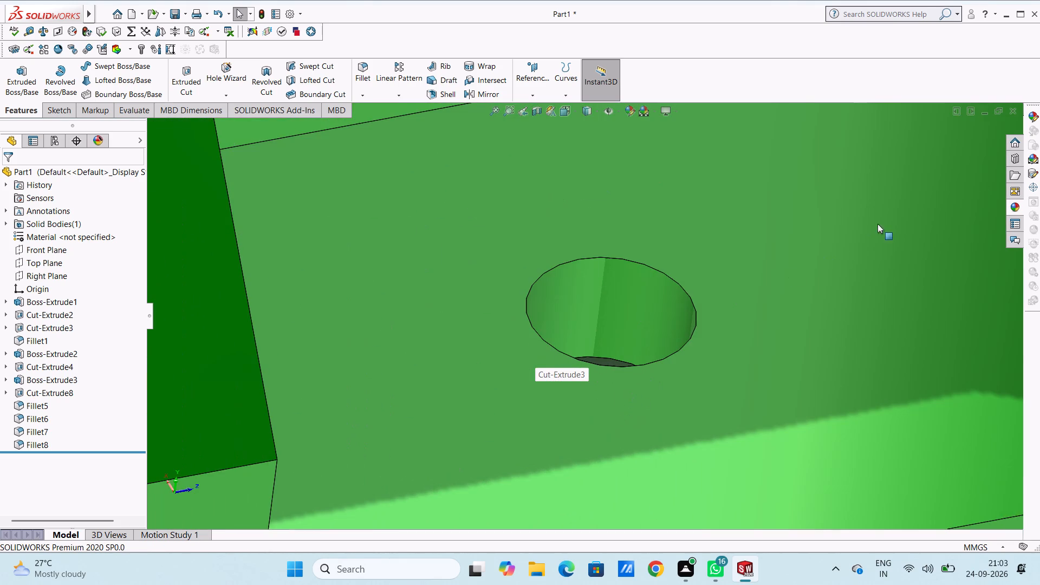
left_click(1016, 206)
left_click_drag(940, 381, 680, 300)
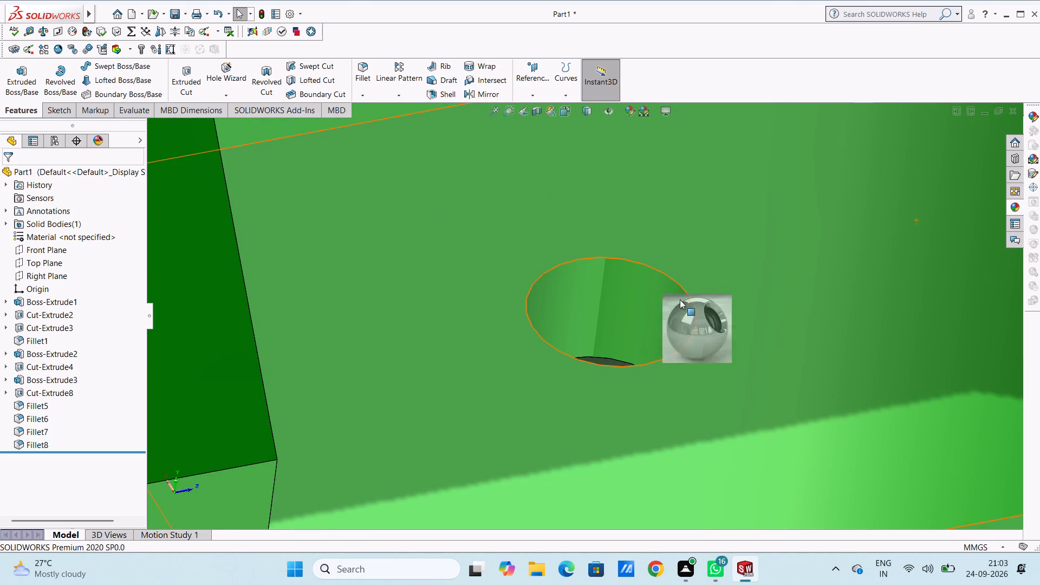
left_click_drag(680, 300, 622, 289)
left_click(619, 288)
Examine the coloured jaw body with its chromed bore and pocket holes from several tilted views.
scroll(525, 274, "up", 11)
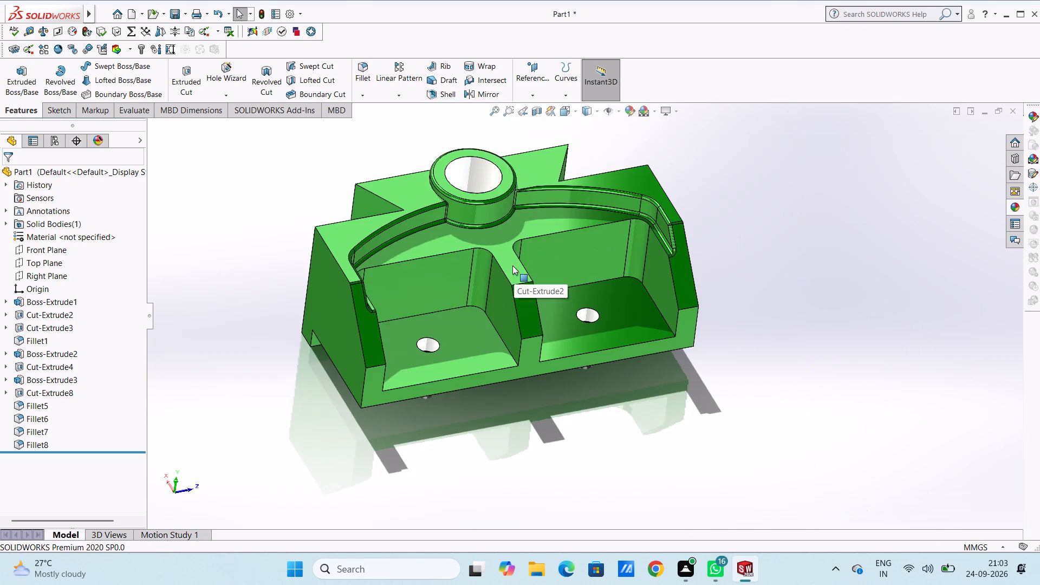
scroll(500, 269, "up", 2)
key("Escape")
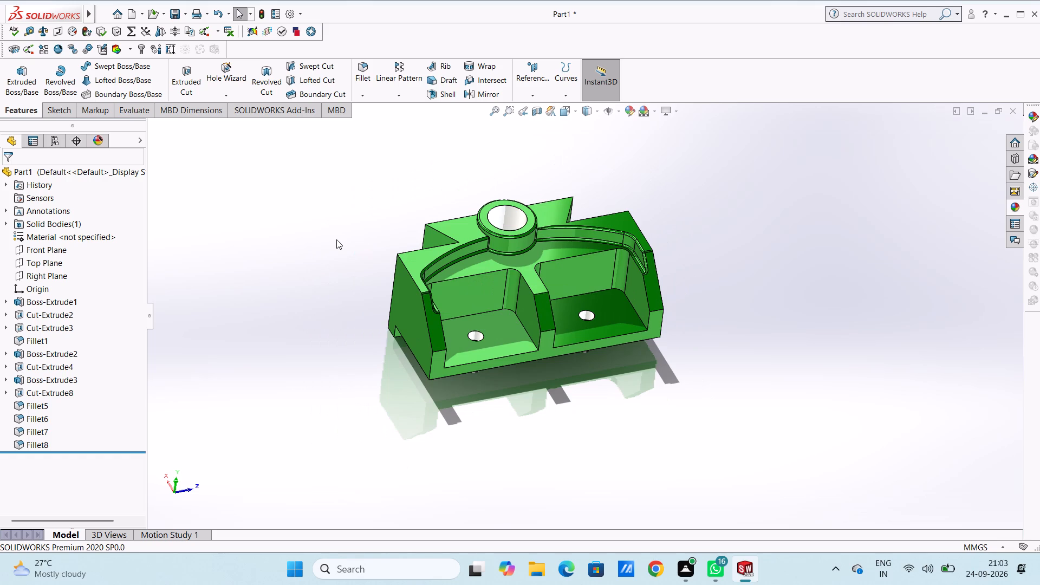
key("Escape")
middle_click_drag(367, 241, 348, 227)
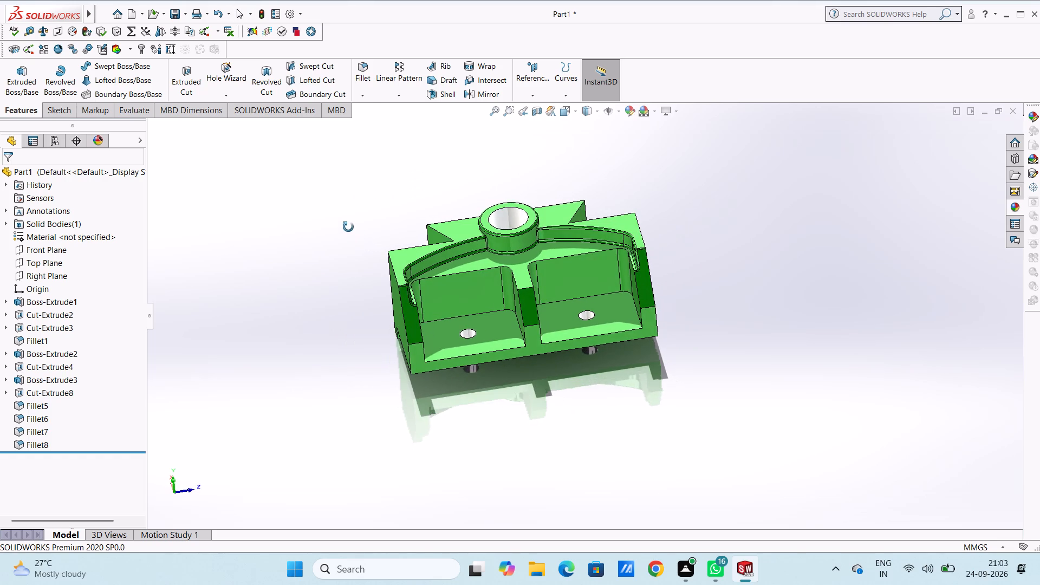
middle_click_drag(348, 227, 330, 203)
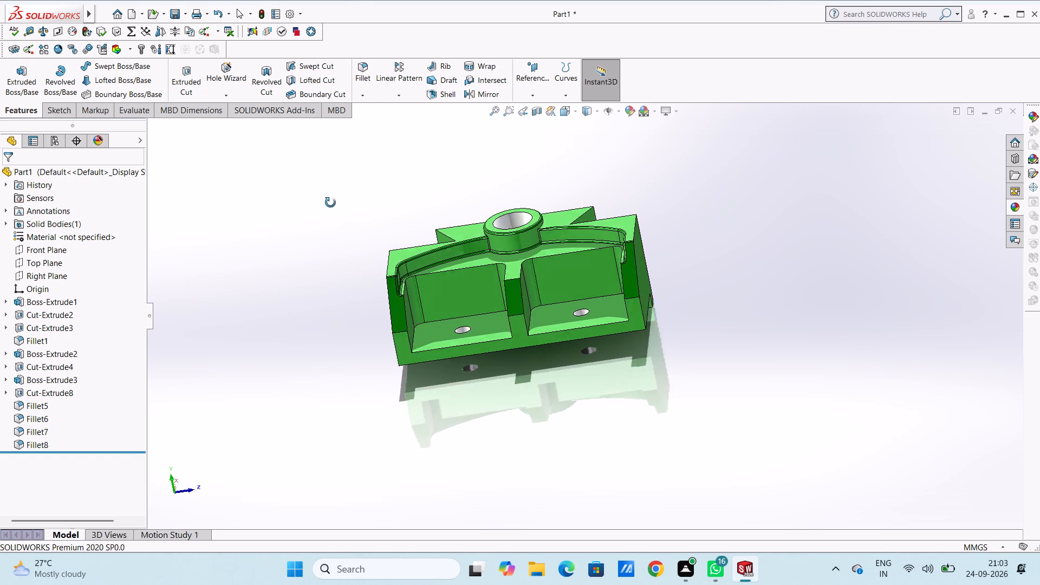
middle_click_drag(330, 203, 337, 283)
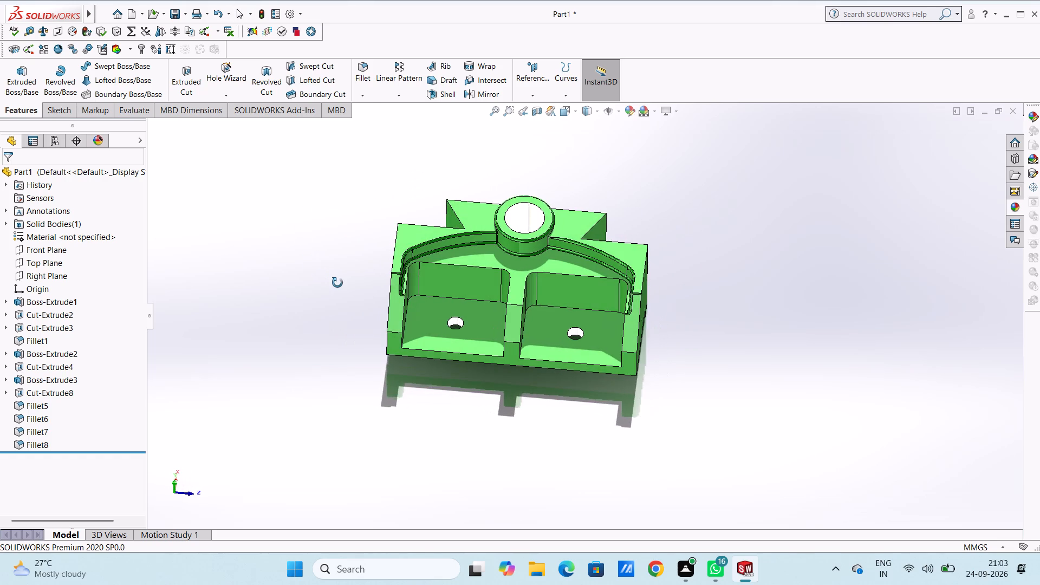
middle_click_drag(337, 283, 315, 285)
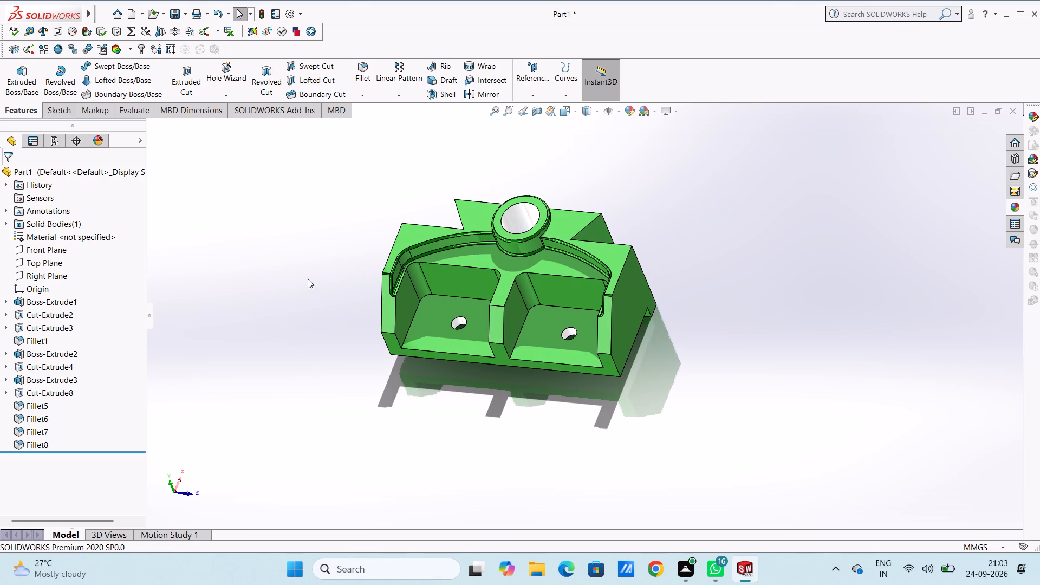
Save the part in the Documents folder as a SOLIDWORKS part named "movable jaw for vice fixture".
key("ctrl+s")
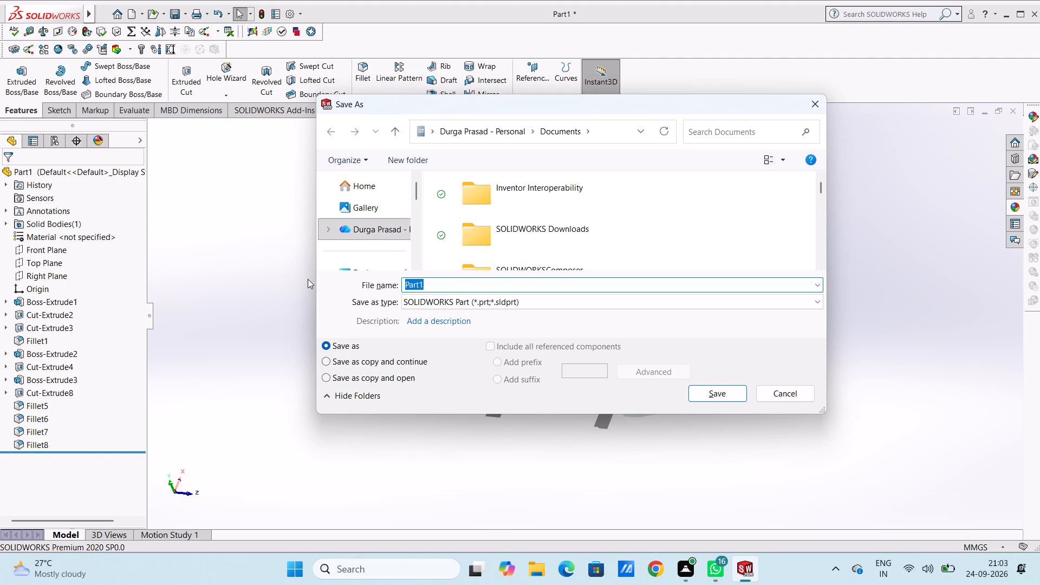
type("movable")
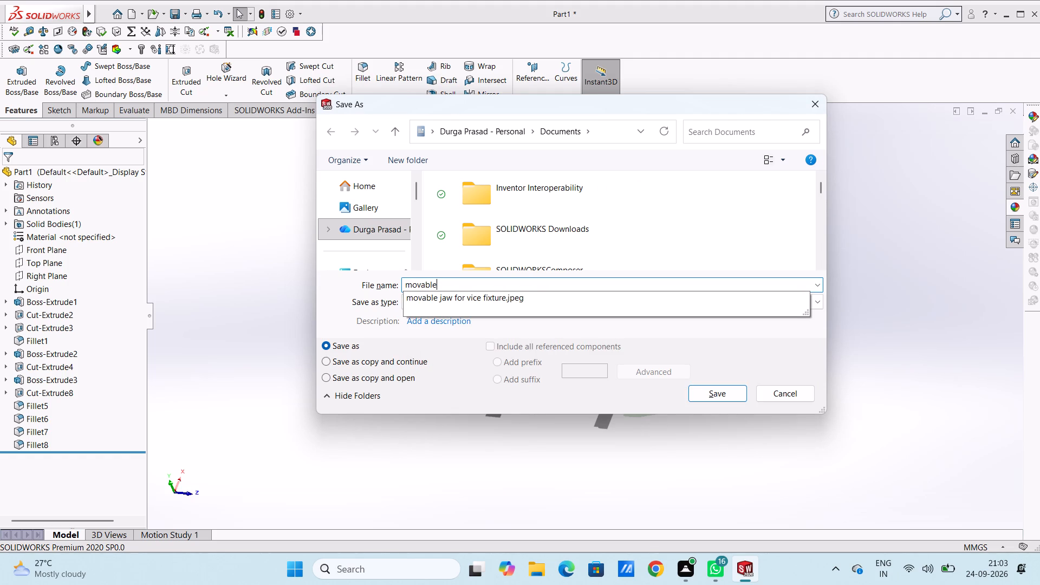
key("space")
type("jaw for")
key("space")
type("vice")
key("space")
type("fi")
type("xture")
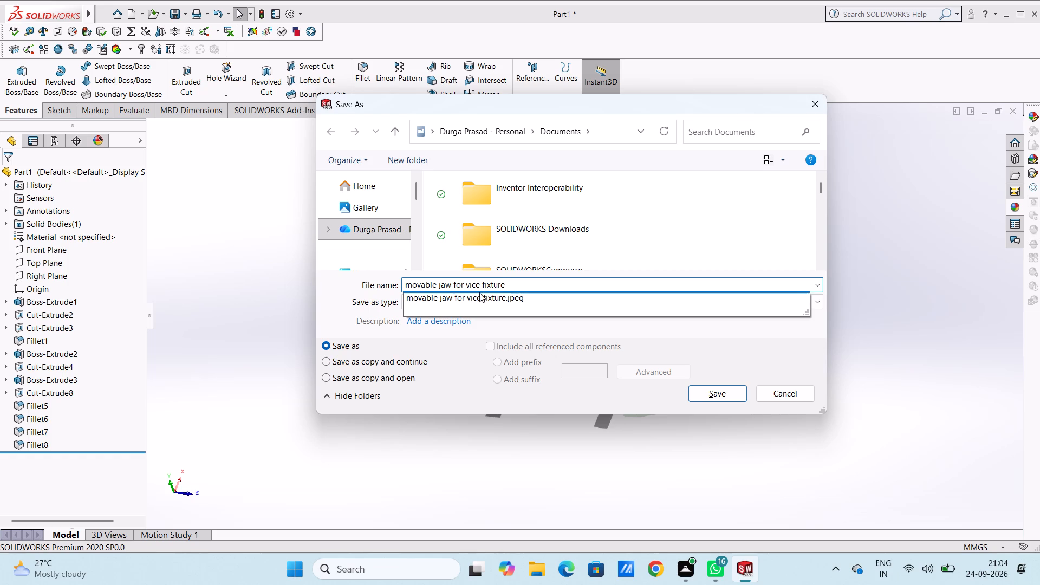
left_click(551, 287)
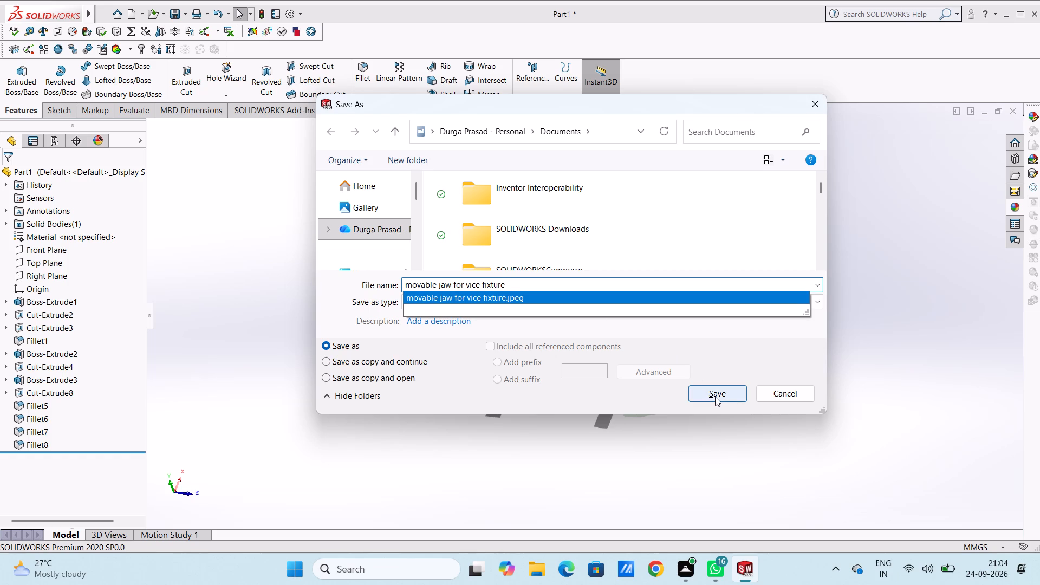
left_click(715, 396)
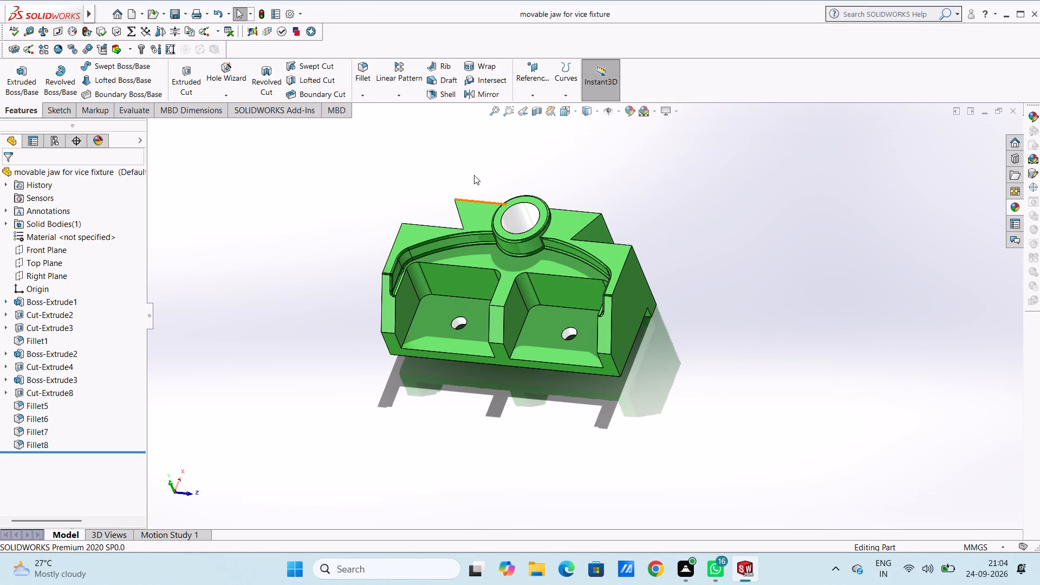
Save the current view of the part as a PDF named "movable jaw for vice fixture" in the Documents folder.
left_click(186, 12)
left_click(216, 40)
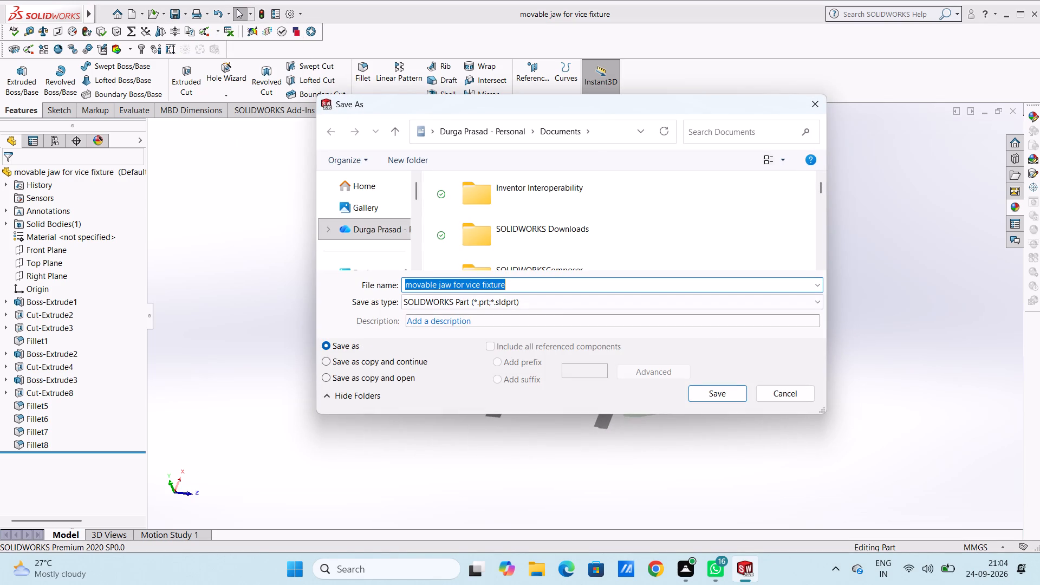
left_click(562, 298)
left_click(548, 82)
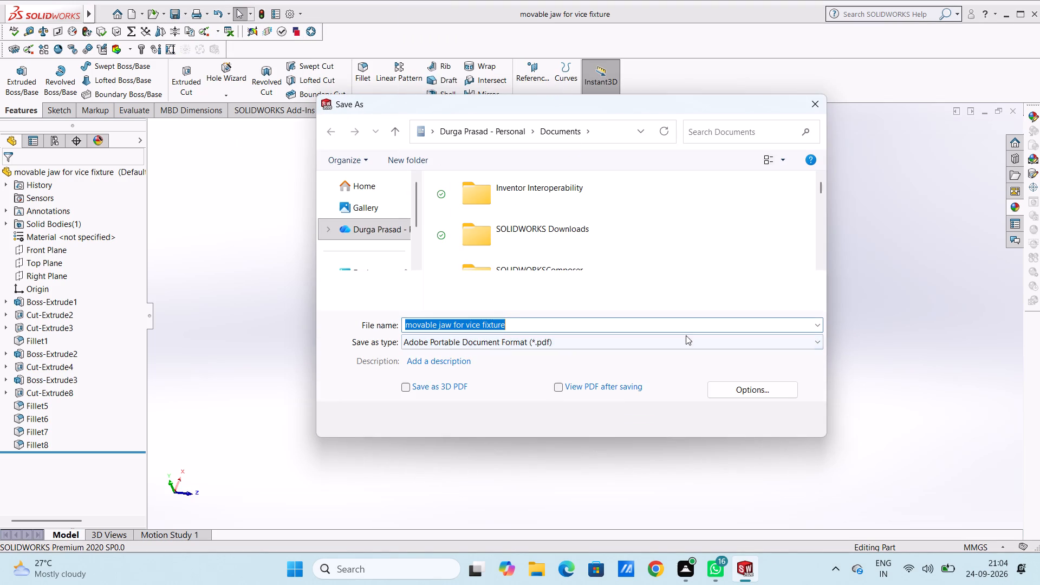
left_click(731, 418)
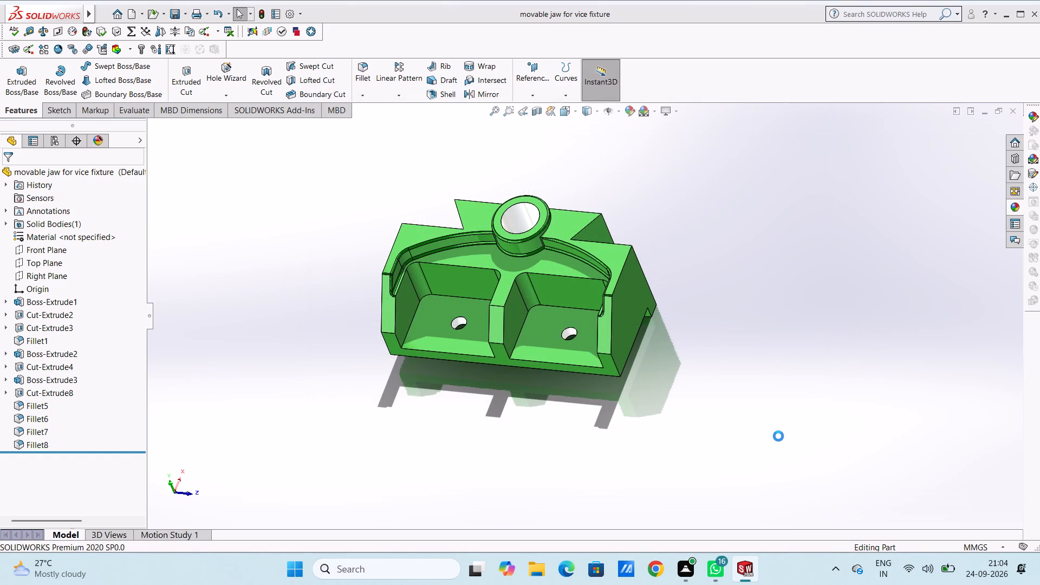
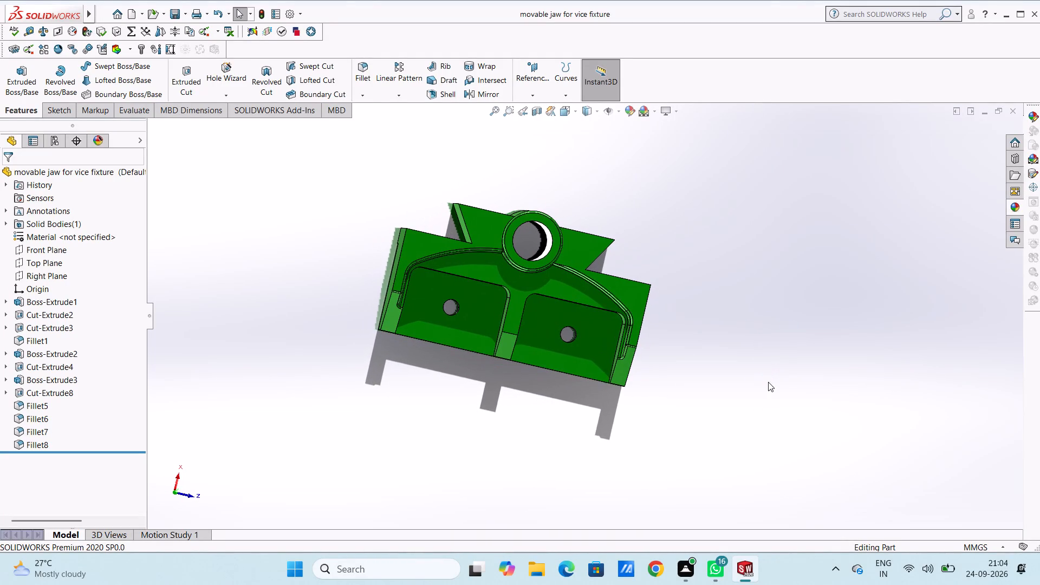
Examine the finished movable jaw from several angles, including its pockets, holes, cylindrical boss and filleted edges.
middle_click_drag(802, 374, 788, 375)
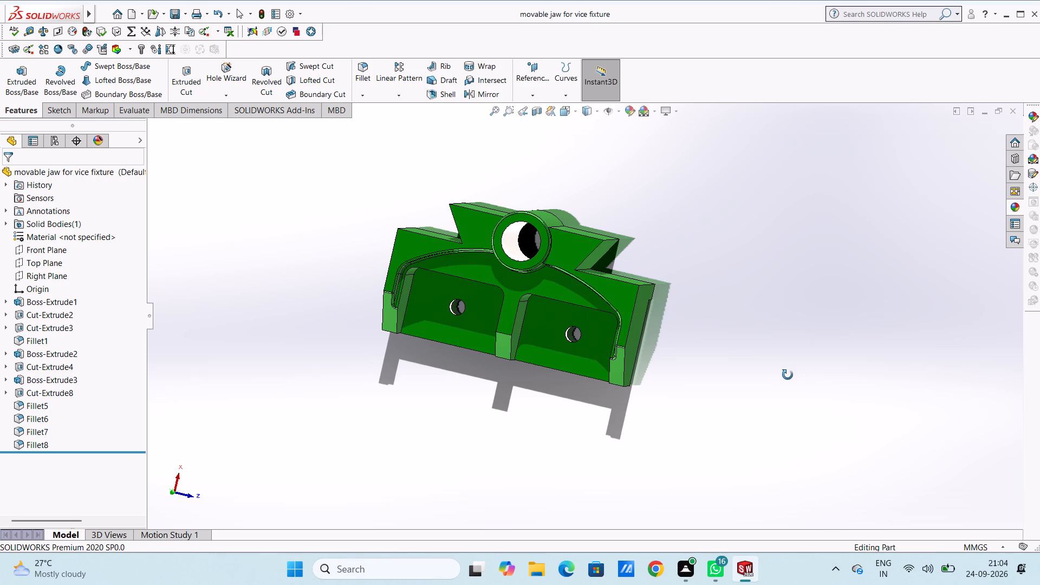
middle_click_drag(788, 375, 798, 316)
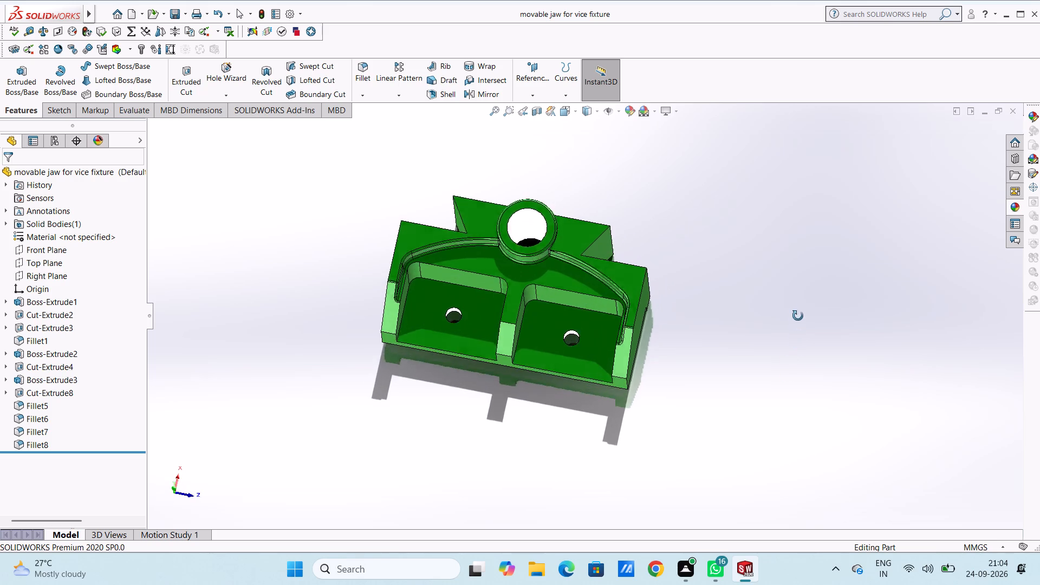
middle_click_drag(798, 316, 799, 292)
middle_click_drag(320, 276, 262, 233)
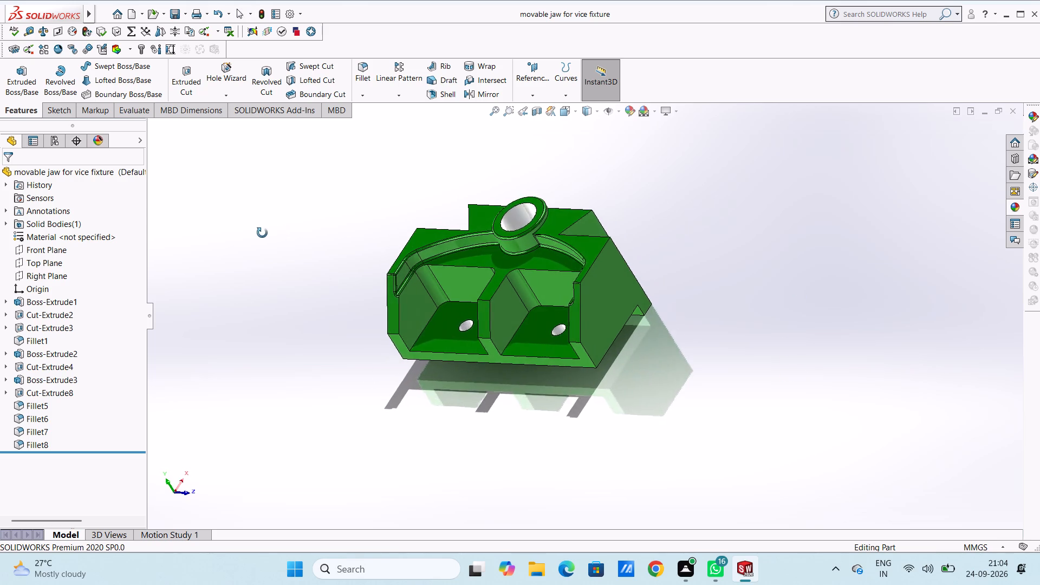
middle_click_drag(262, 233, 257, 234)
middle_click_drag(754, 264, 805, 357)
middle_click_drag(323, 251, 347, 173)
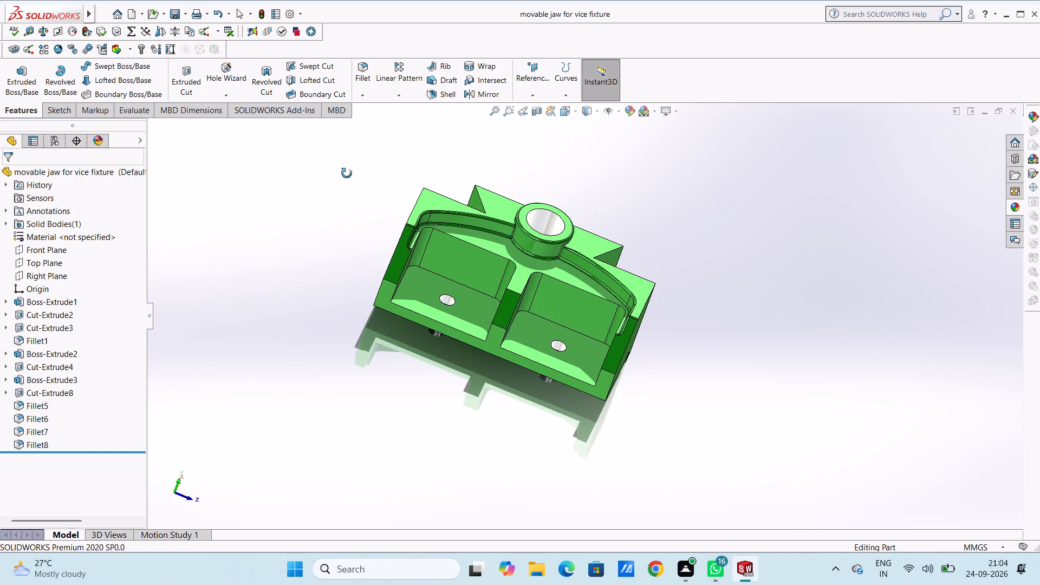
middle_click_drag(347, 173, 331, 196)
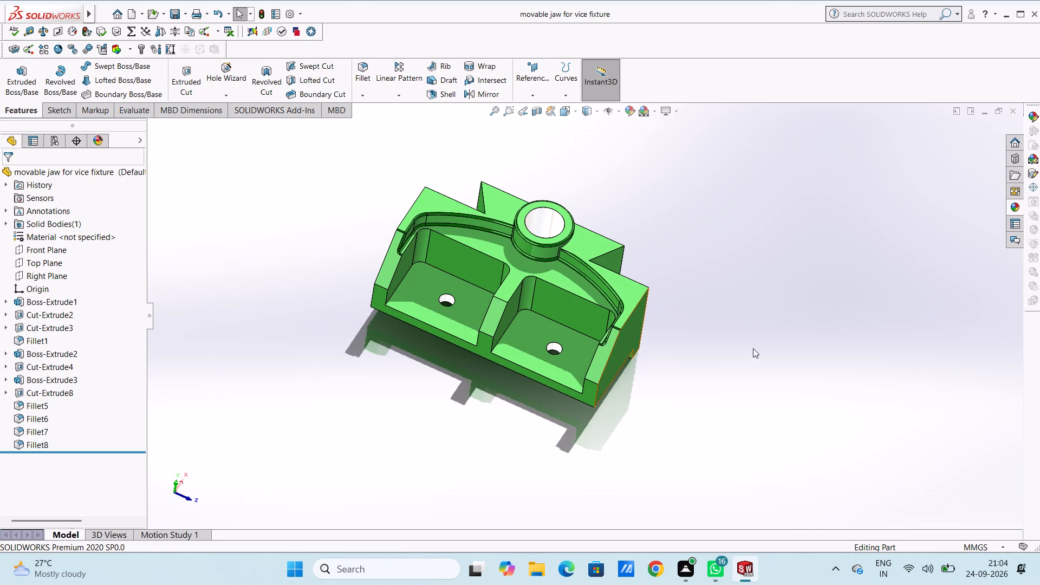
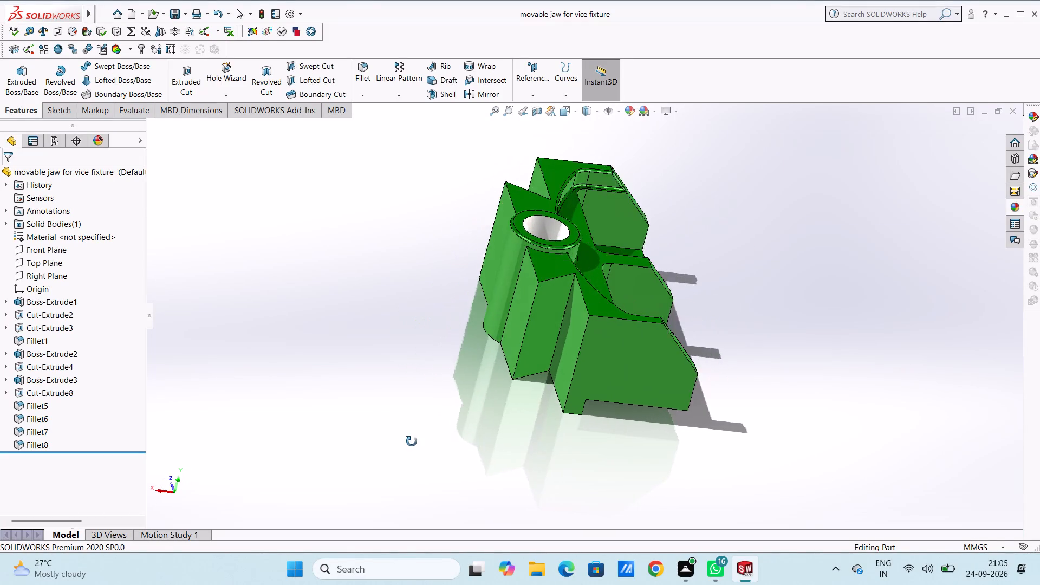
Examine the jaw's two pockets, their through holes, the curved filleted ledge and the cylindrical boss from above and the side.
middle_click_drag(809, 289, 750, 375)
middle_click_drag(755, 281, 781, 311)
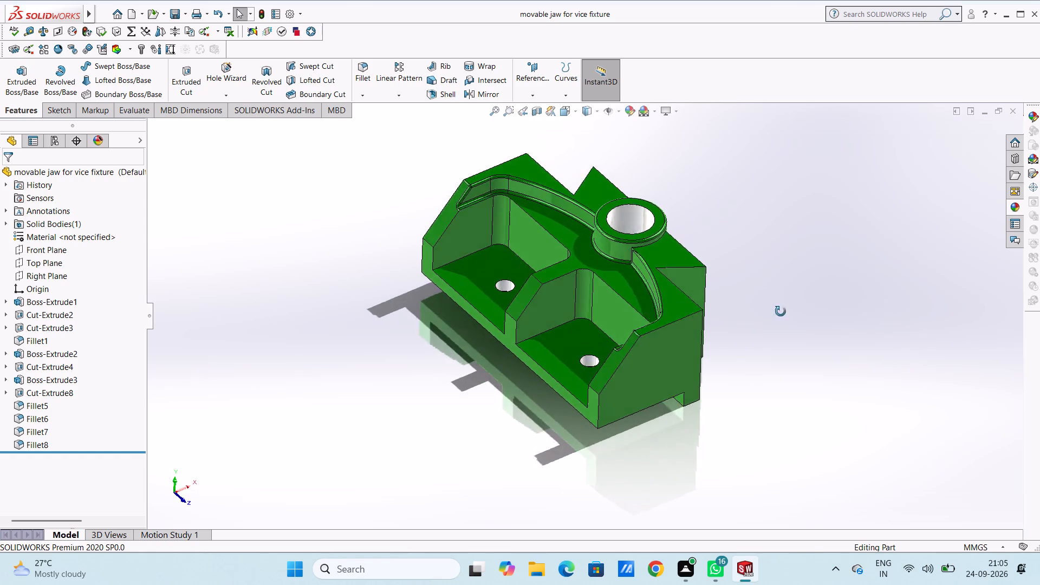
middle_click_drag(781, 311, 768, 375)
middle_click_drag(548, 153, 552, 147)
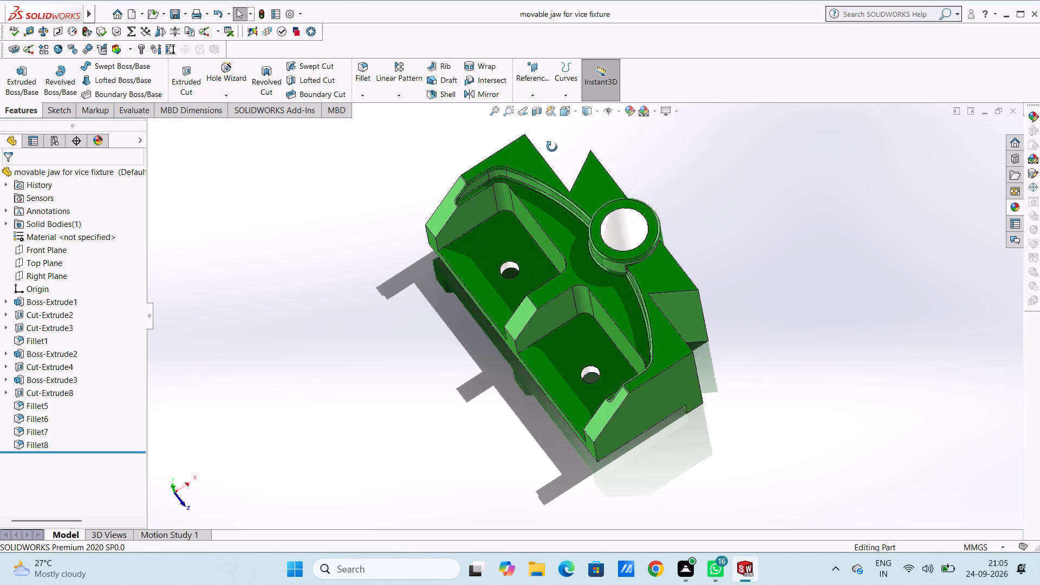
middle_click_drag(552, 147, 556, 140)
middle_click_drag(339, 211, 336, 197)
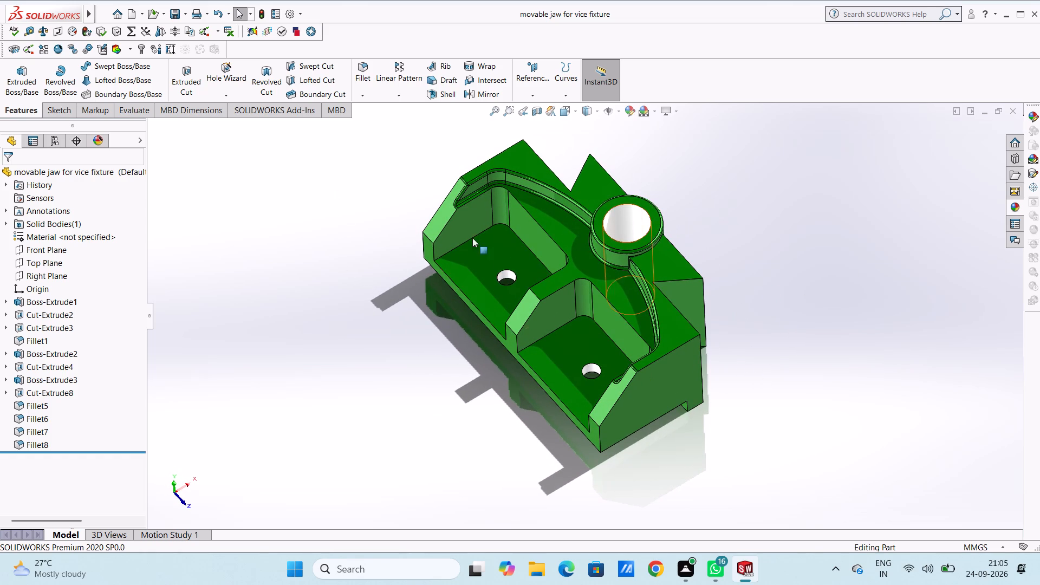
middle_click_drag(369, 277, 381, 310)
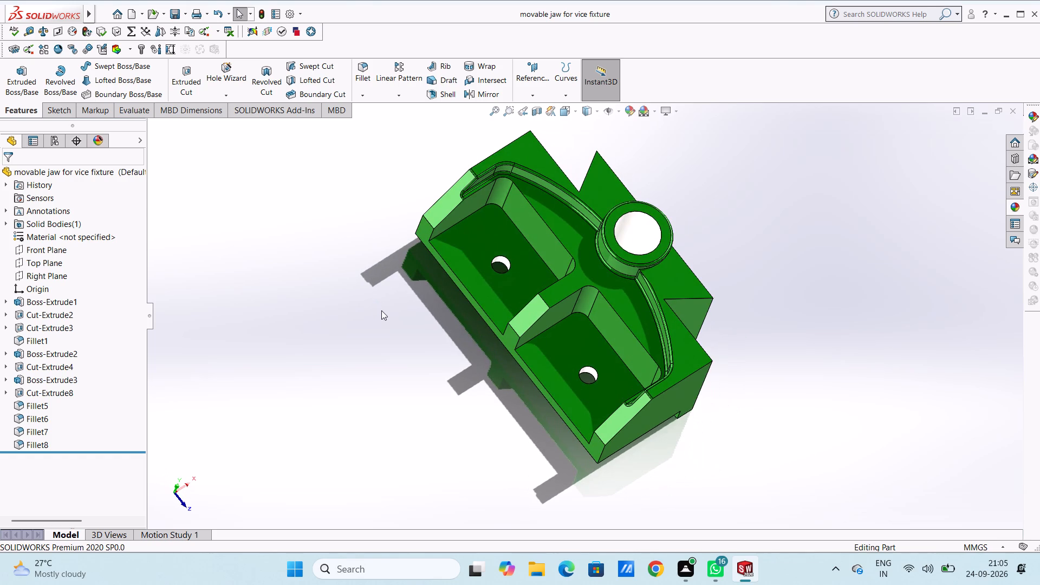
middle_click_drag(408, 224, 517, 237)
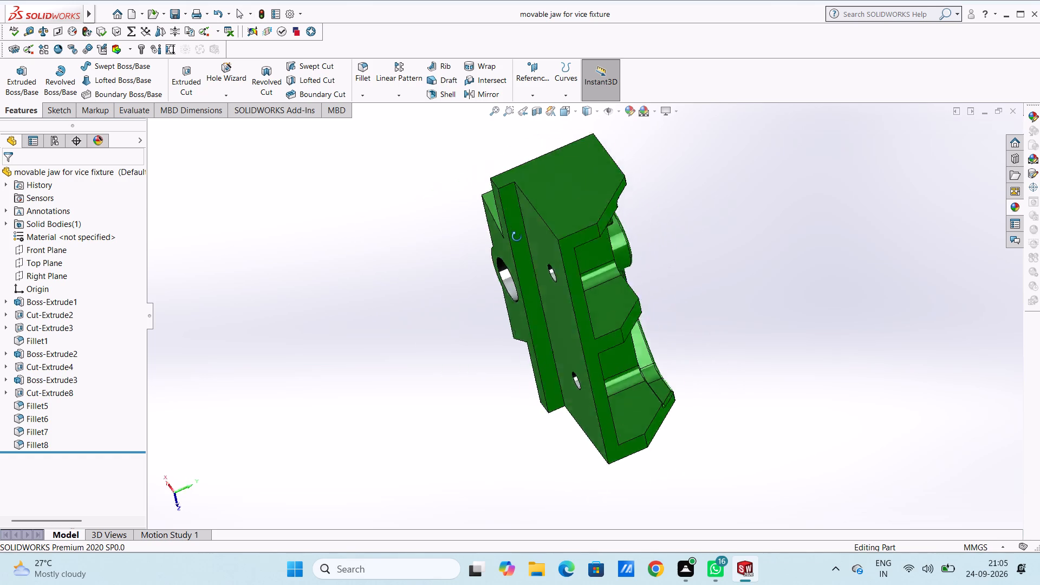
middle_click_drag(517, 237, 401, 378)
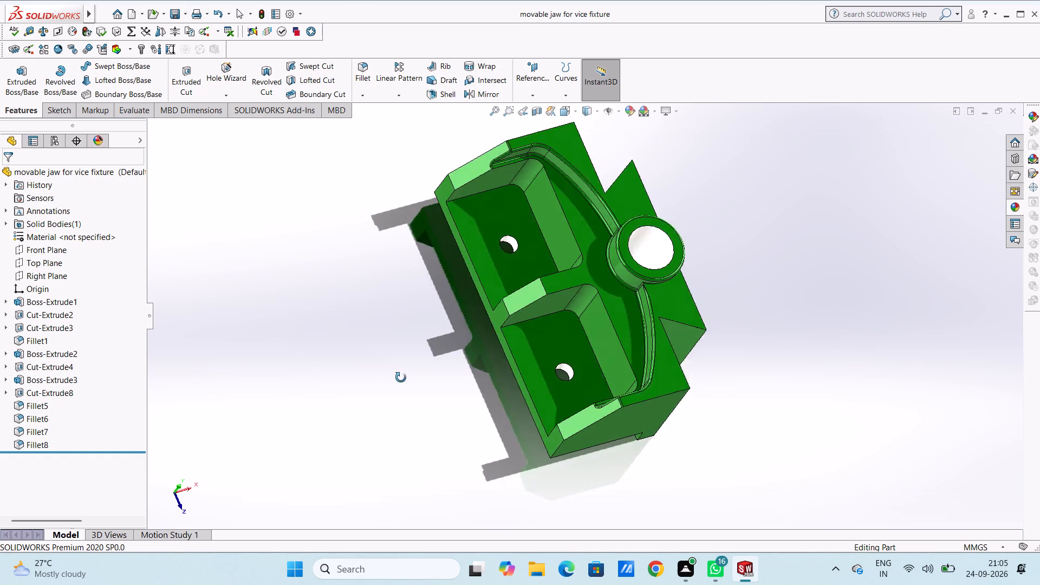
middle_click_drag(401, 378, 433, 382)
middle_click_drag(425, 224, 417, 224)
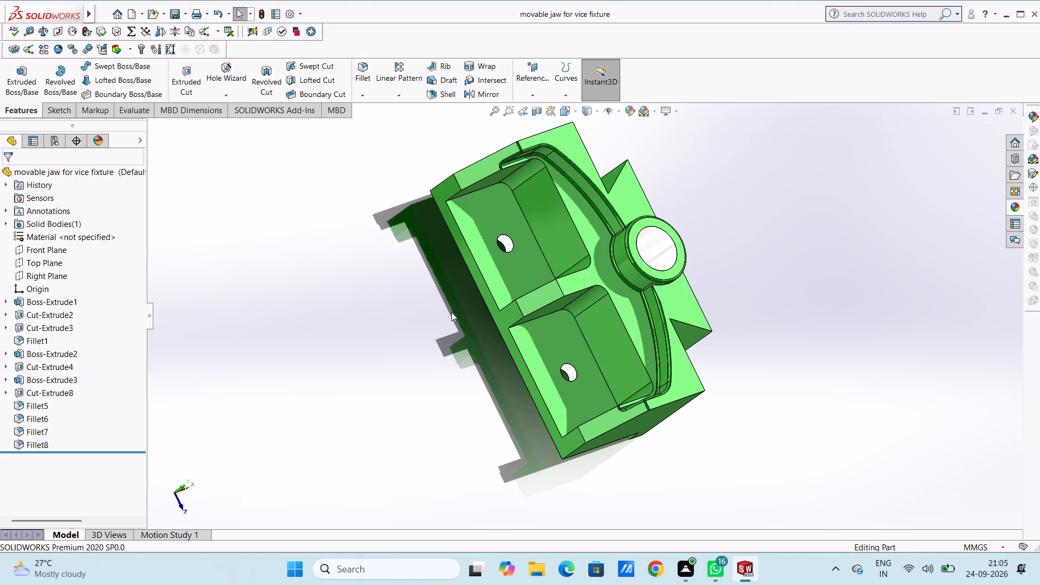
Inspect the jaw's stepped underside, hole openings, V-notched rear and side faces, and return to the pocketed front.
middle_click_drag(450, 305, 645, 420)
middle_click_drag(608, 235, 775, 274, "ctrl")
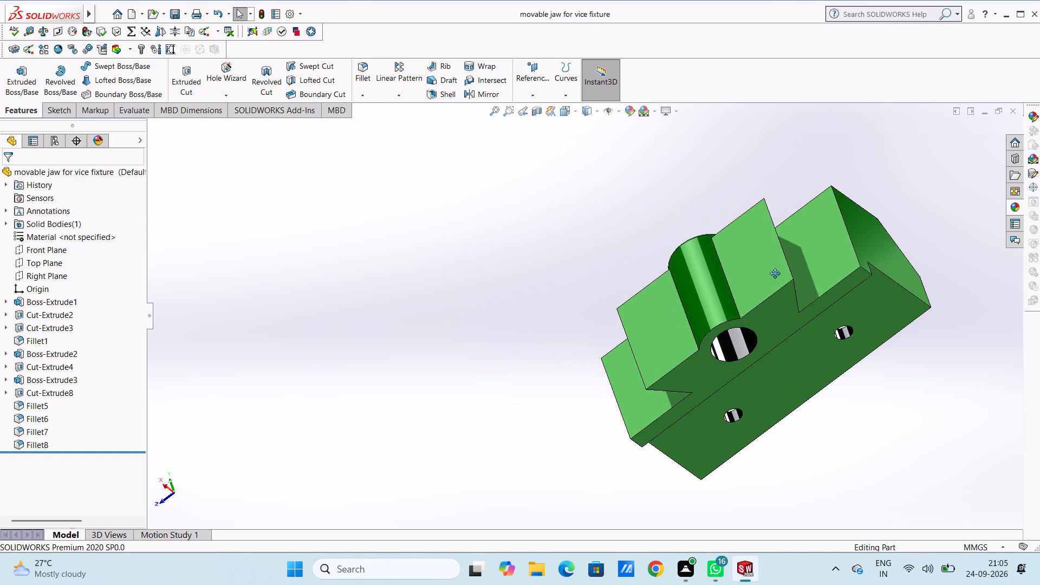
middle_click_drag(775, 274, 640, 344, "ctrl")
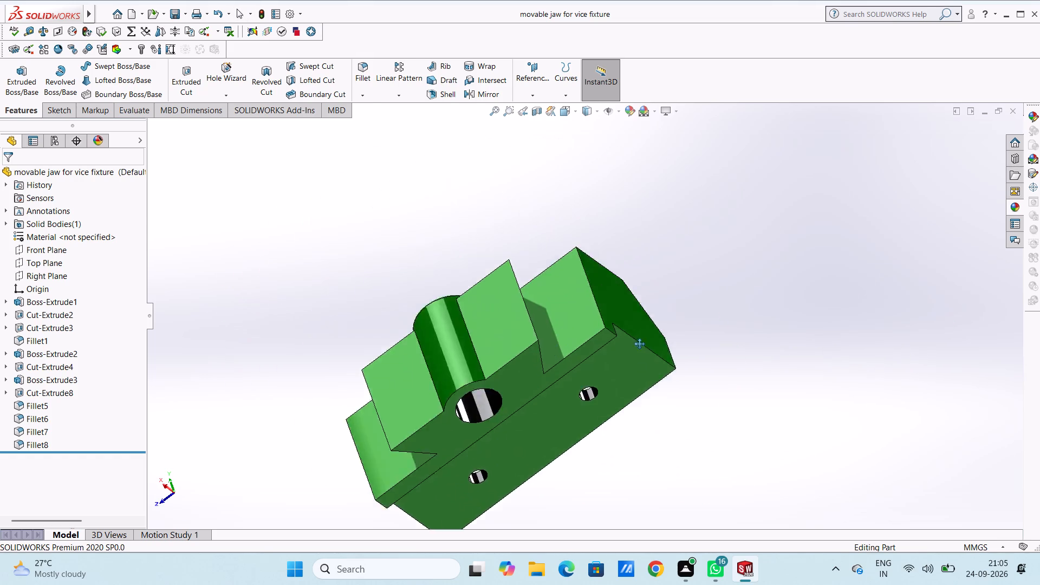
middle_click_drag(640, 344, 671, 235, "ctrl")
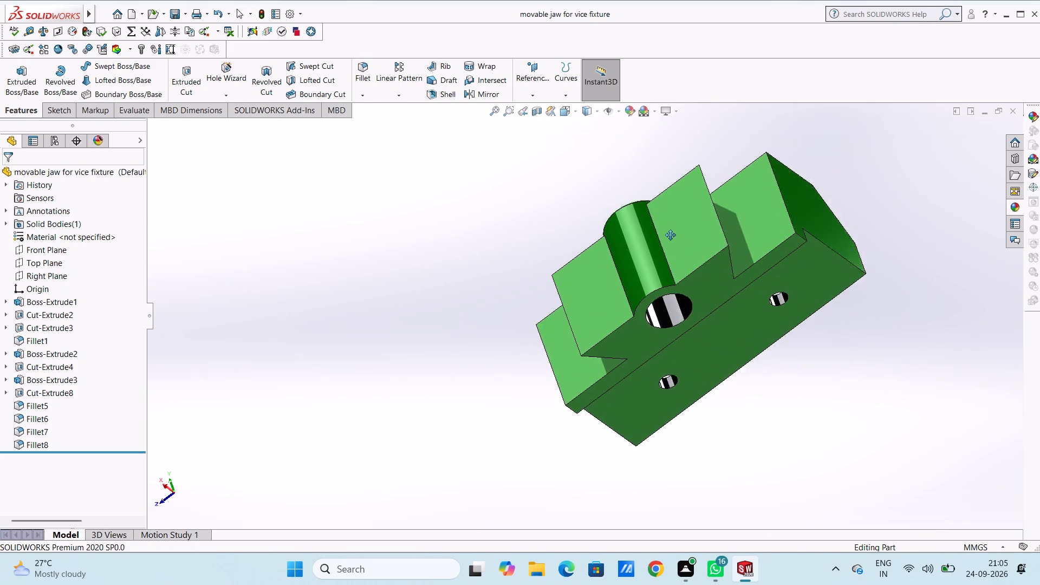
middle_click_drag(671, 235, 769, 264, "ctrl")
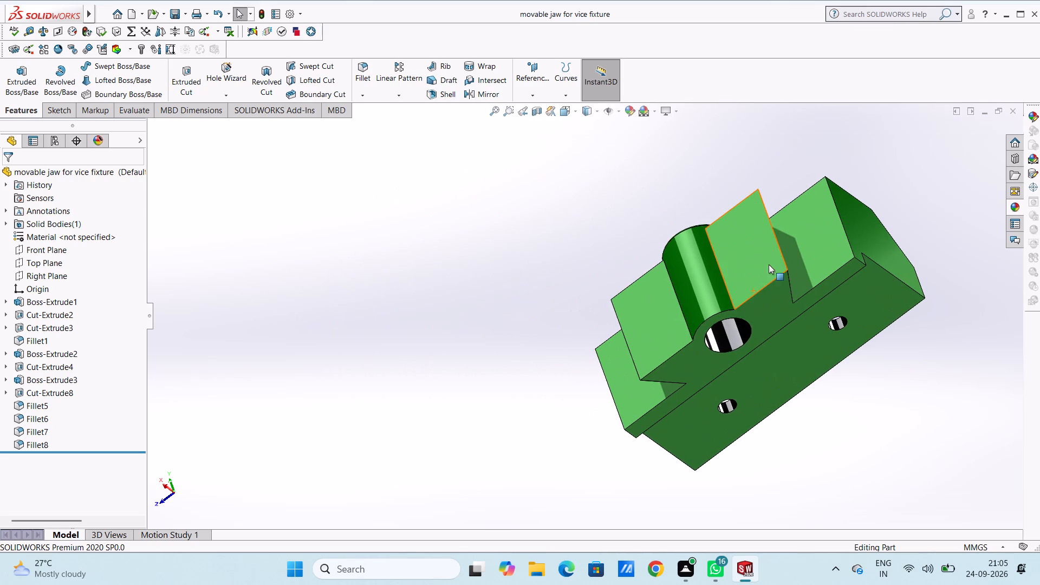
middle_click_drag(667, 203, 558, 279)
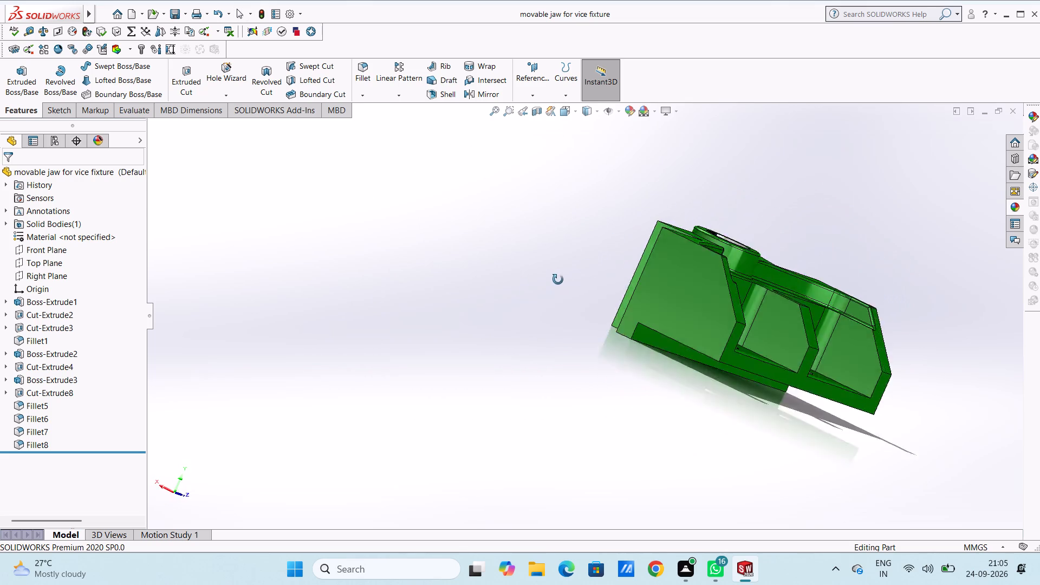
middle_click_drag(558, 279, 545, 280)
scroll(505, 269, "down", 1)
middle_click_drag(580, 324, 489, 300)
middle_click_drag(541, 328, 463, 290)
middle_click_drag(632, 297, 427, 291, "ctrl")
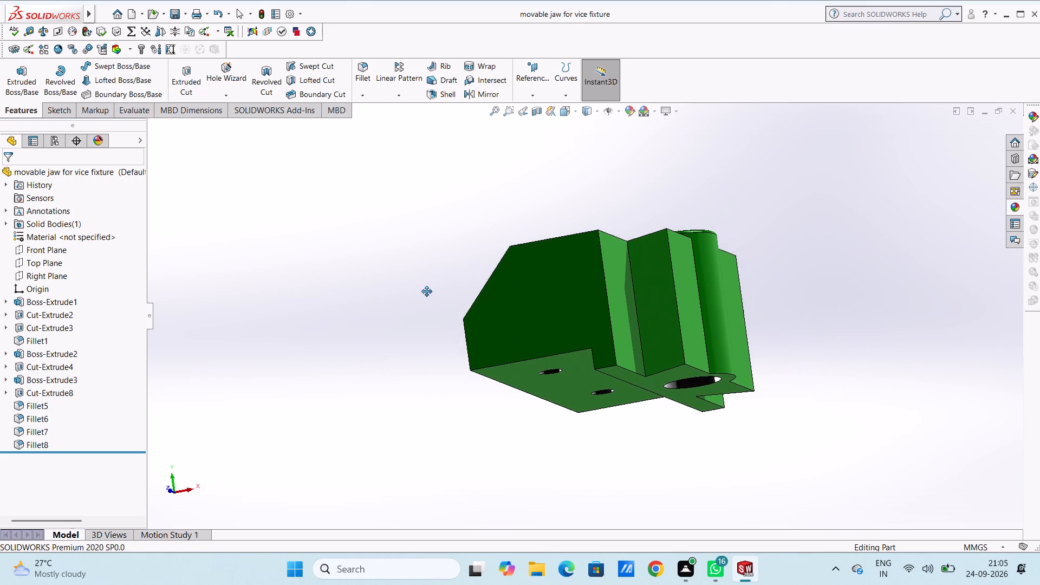
middle_click_drag(427, 291, 311, 226, "ctrl")
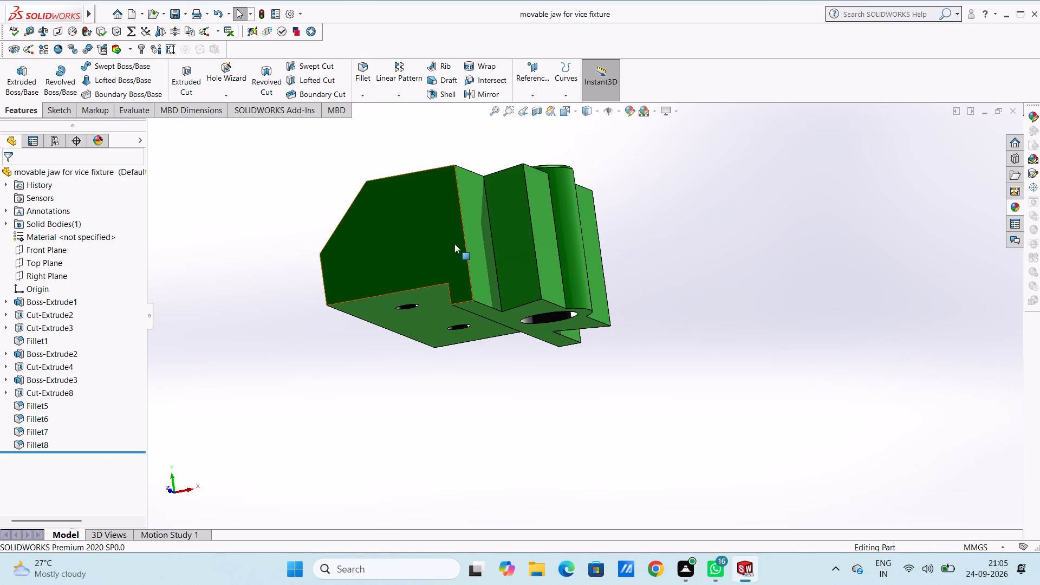
middle_click_drag(492, 245, 583, 324)
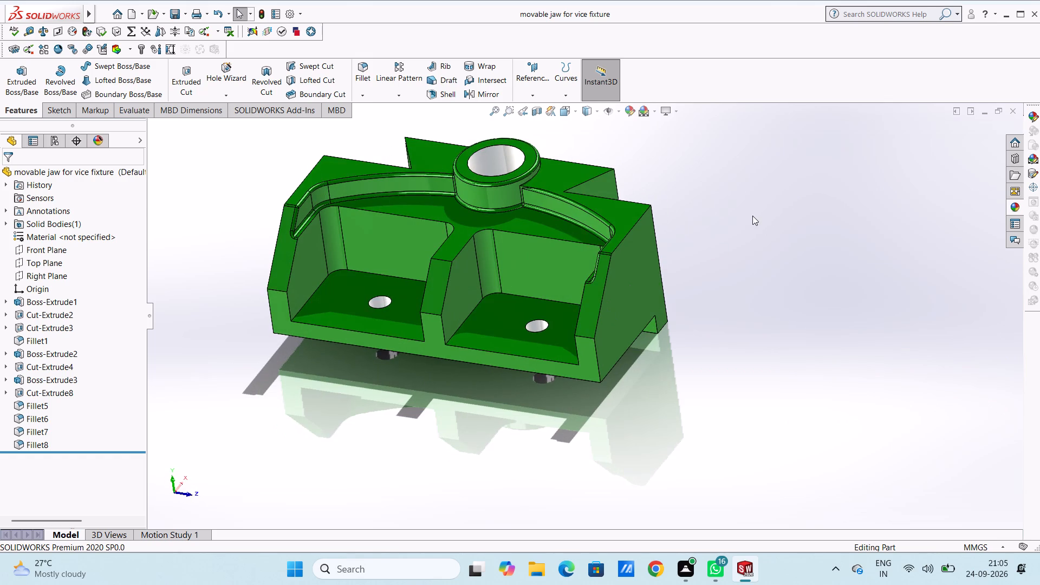
middle_click_drag(752, 216, 769, 297)
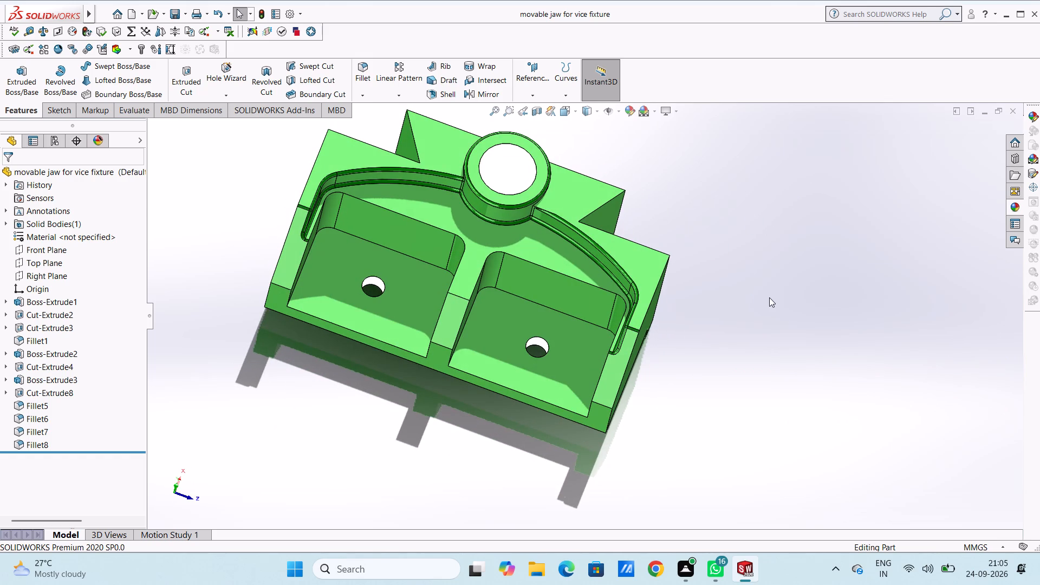